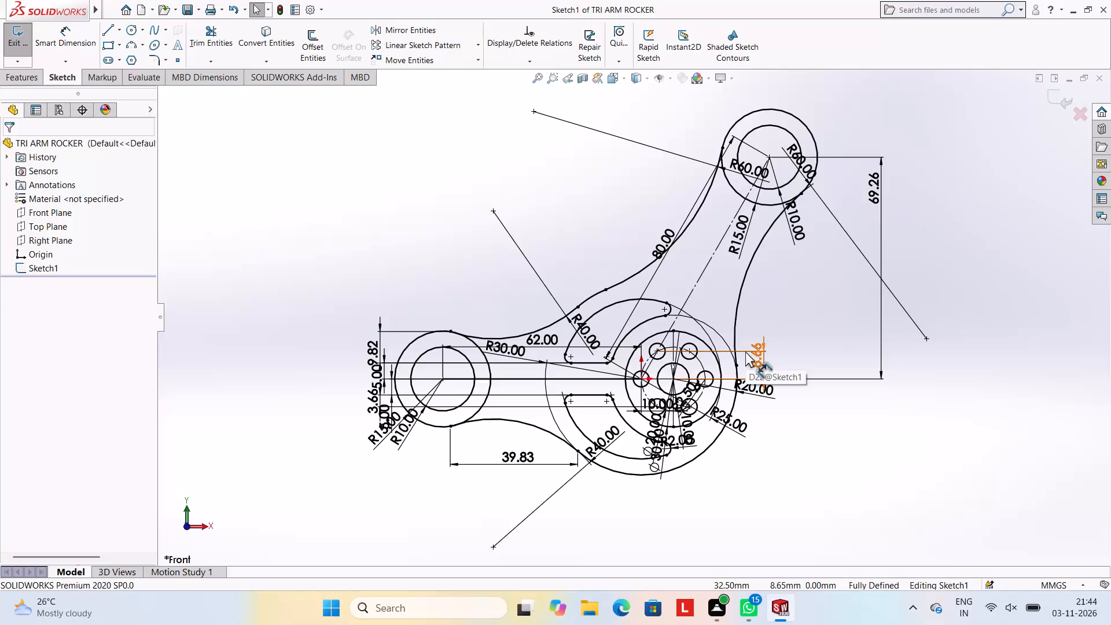
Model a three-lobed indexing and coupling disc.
Close the TRI ARM ROCKER part and create a new part document.
left_click(1102, 80)
left_click(137, 15)
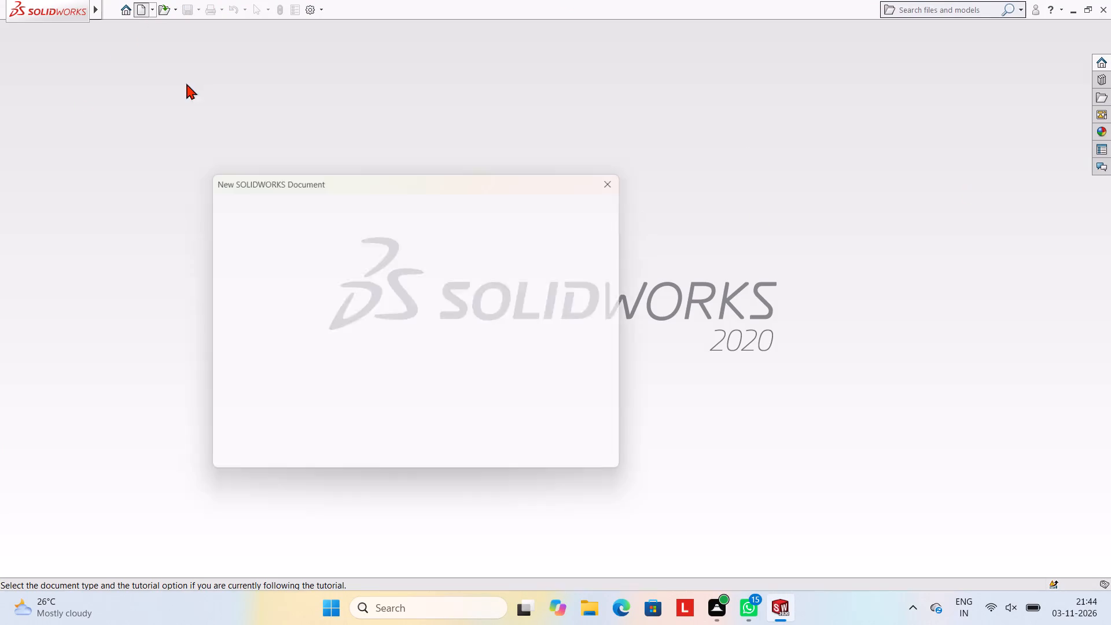
left_click(472, 453)
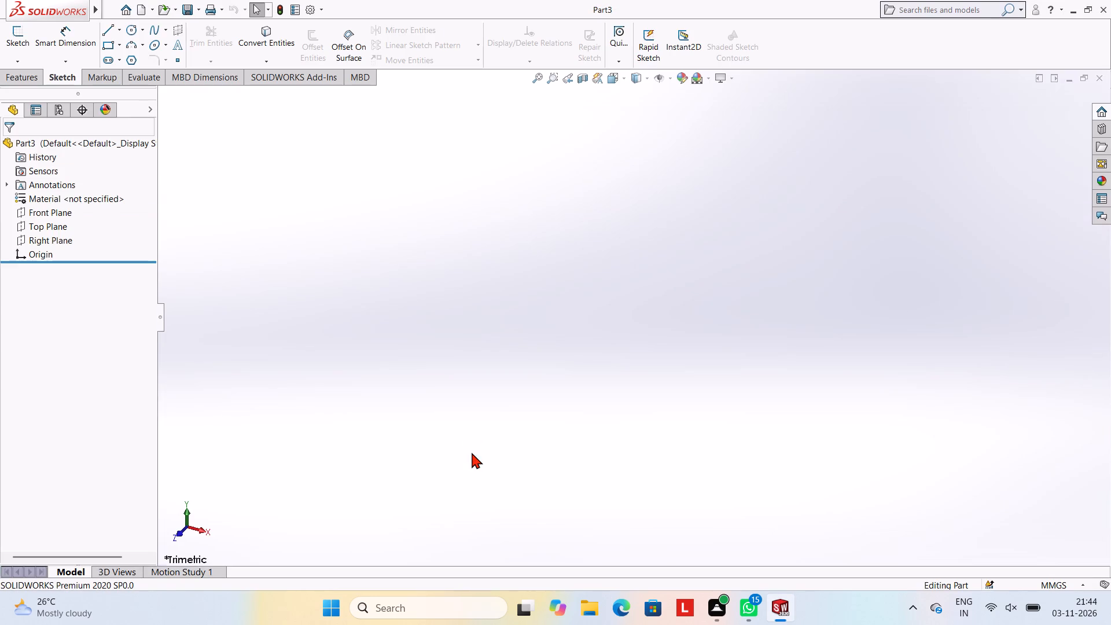
Start a sketch on the Front Plane and draw a circle of radius 90 mm centred on the origin.
left_click(54, 211)
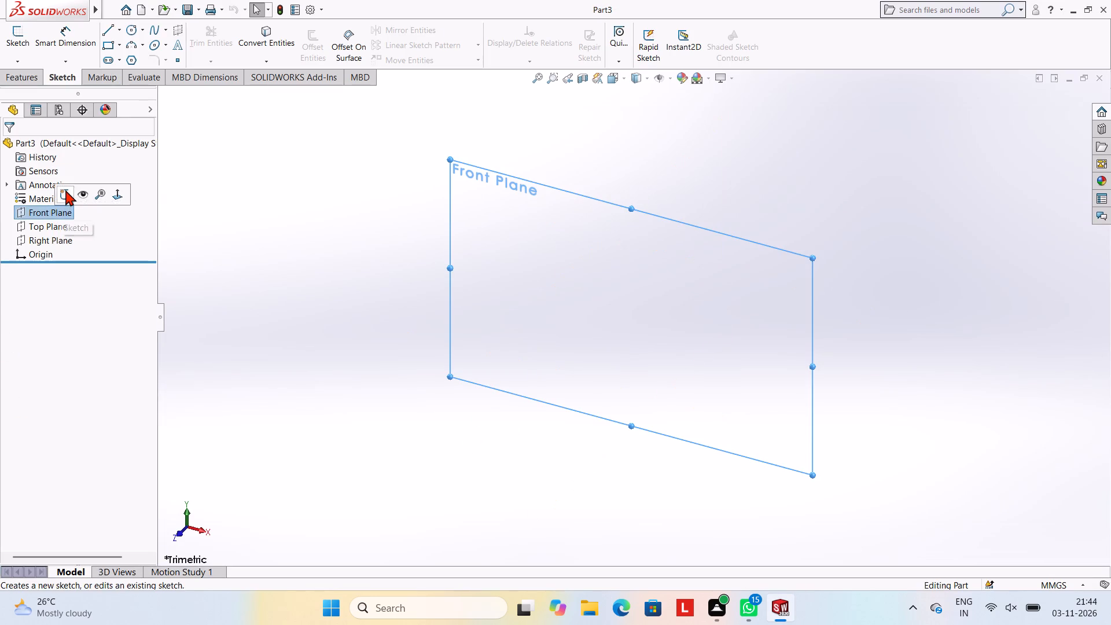
left_click(65, 190)
left_click(474, 258)
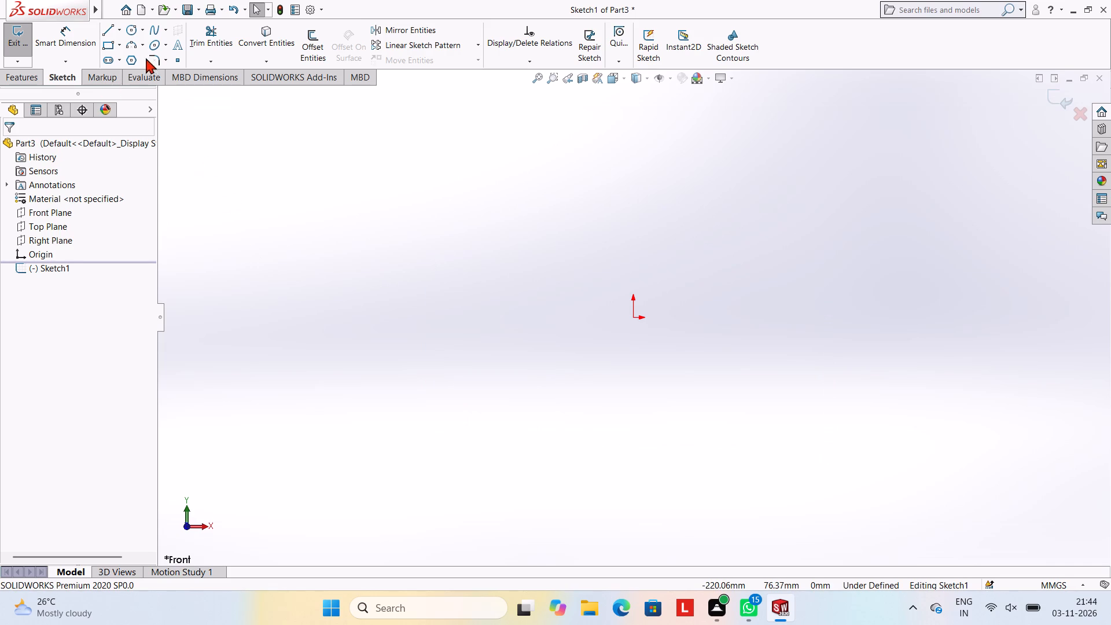
left_click(129, 29)
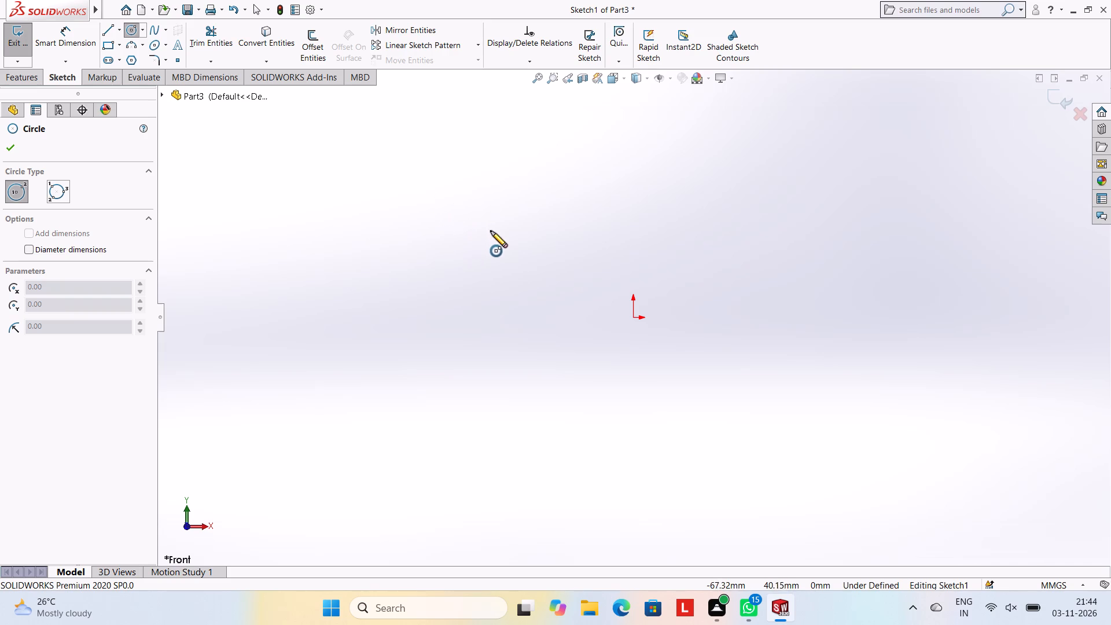
left_click(633, 318)
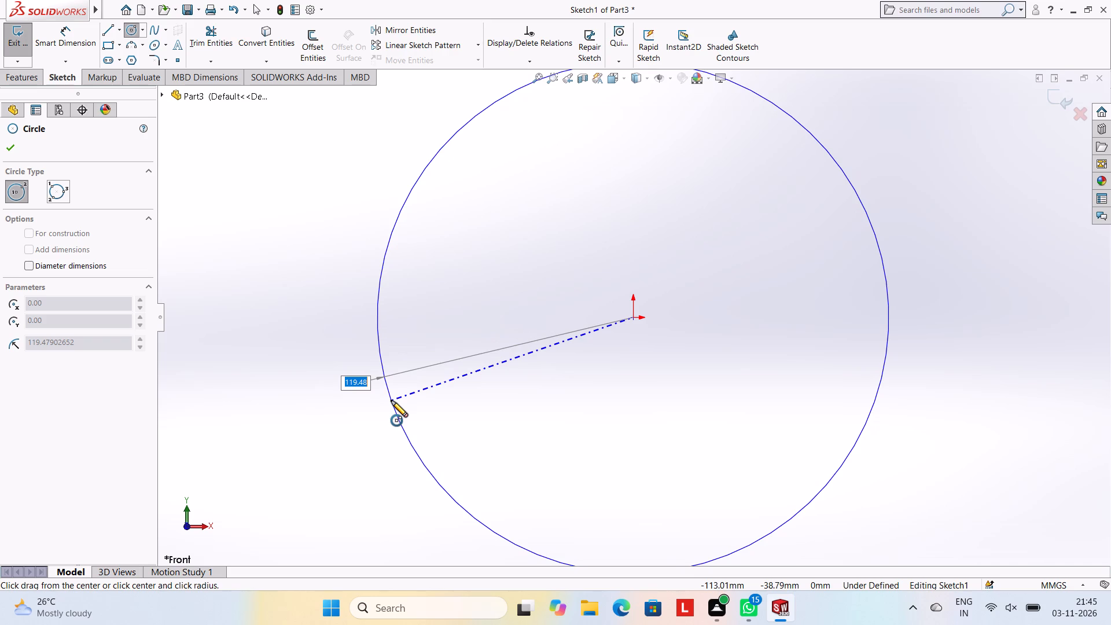
type("90")
key("Return")
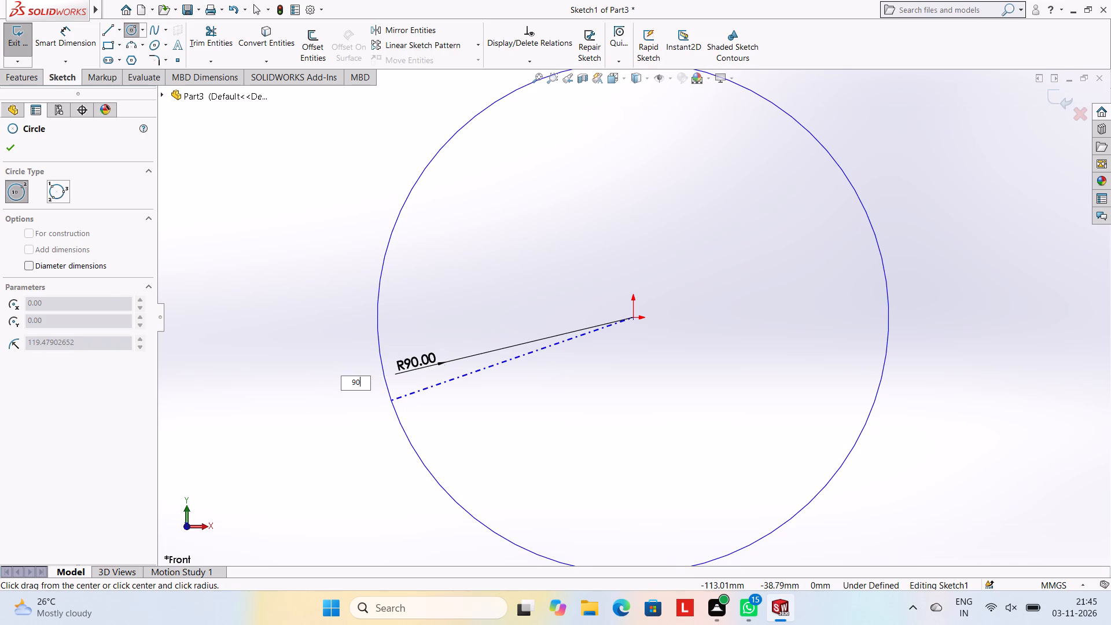
key("Escape")
key("Escape")
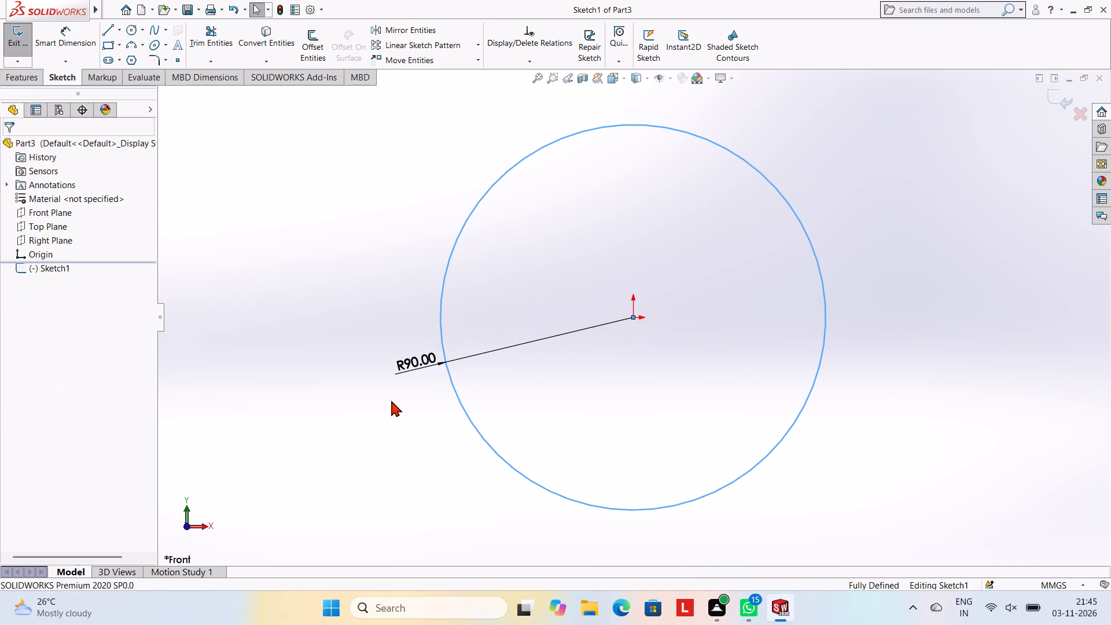
Convert the 90 mm radius circle to construction geometry.
left_click(442, 297)
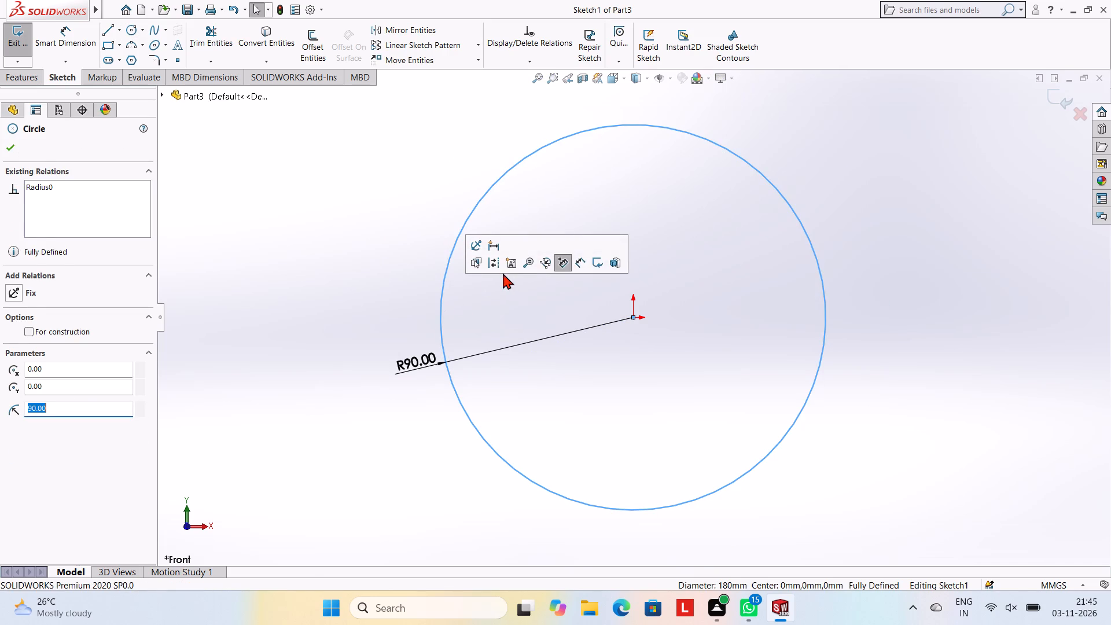
left_click(494, 267)
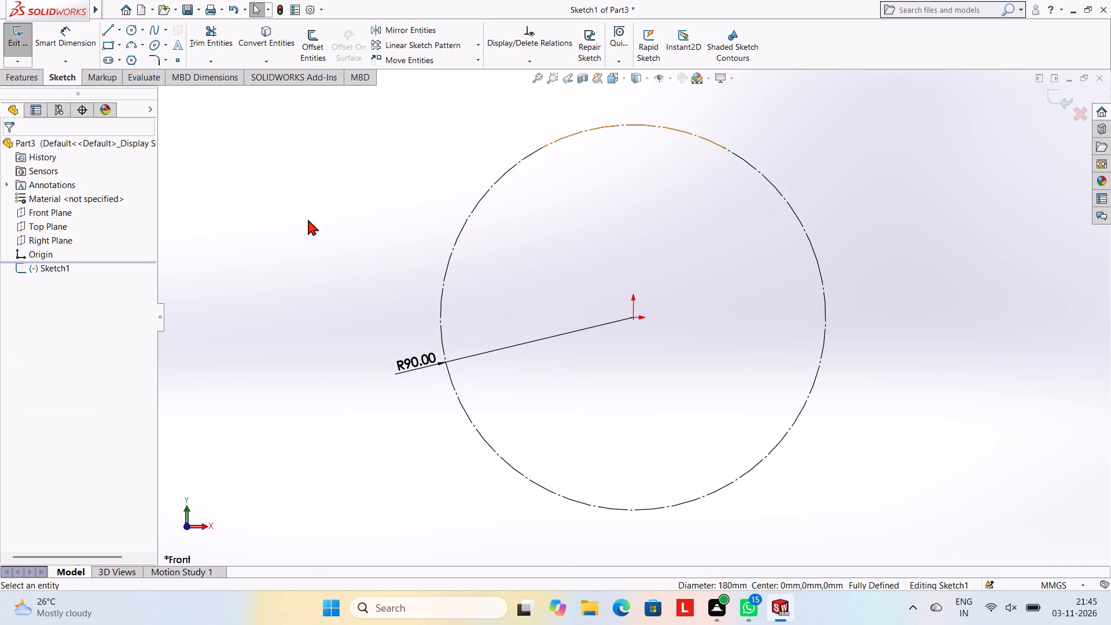
Sketch a concentric circle of radius 75 mm centred on the origin.
left_click(134, 24)
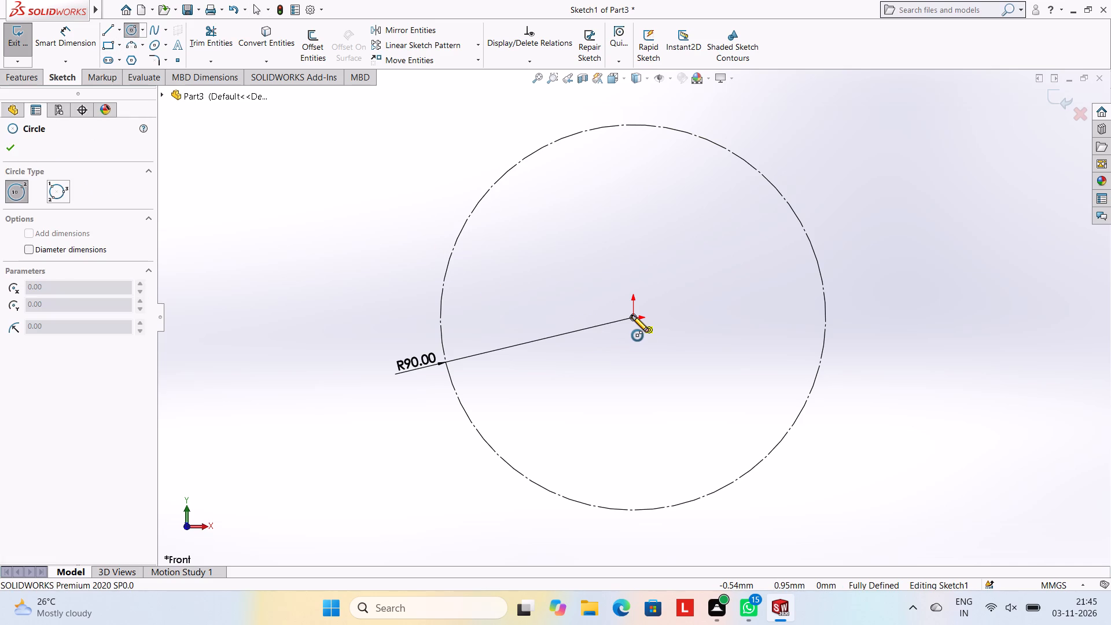
left_click(632, 315)
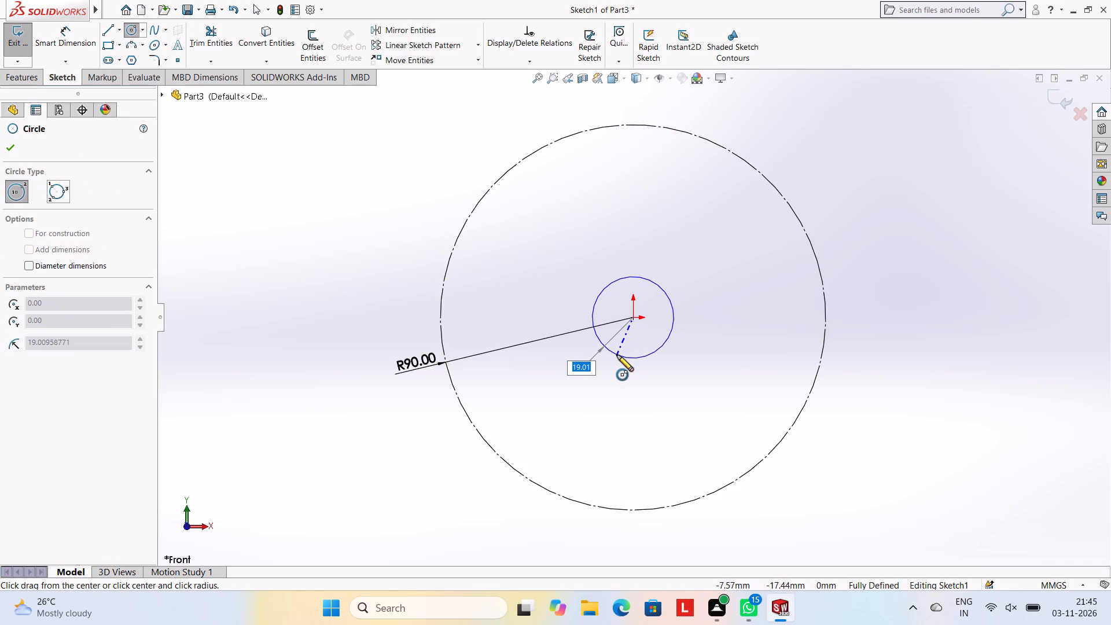
type("75")
key("Return")
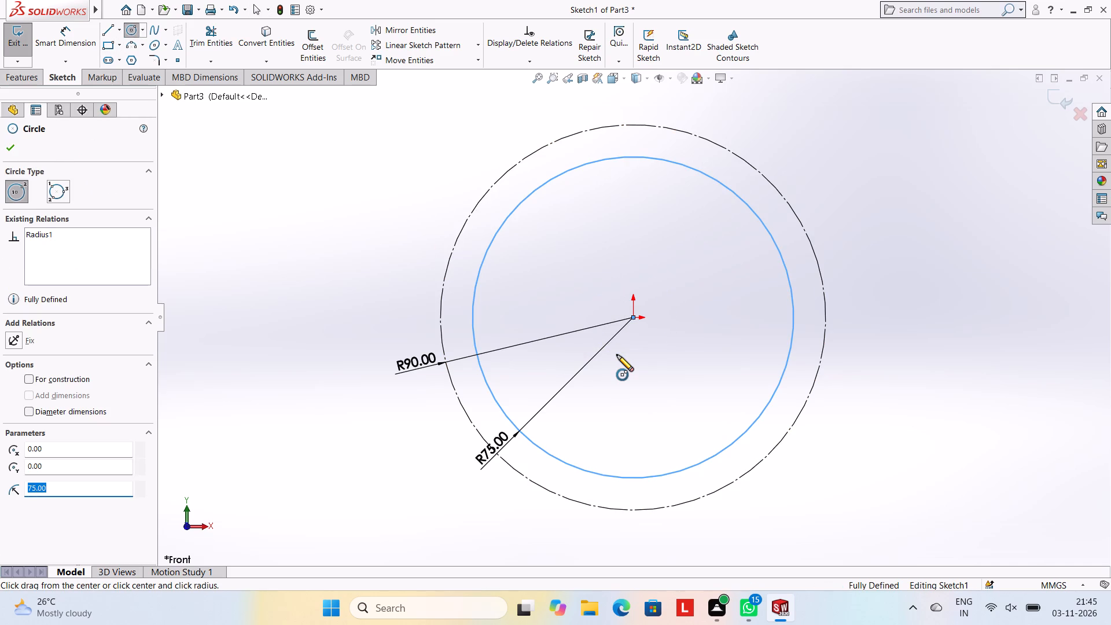
key("Escape")
key("Escape")
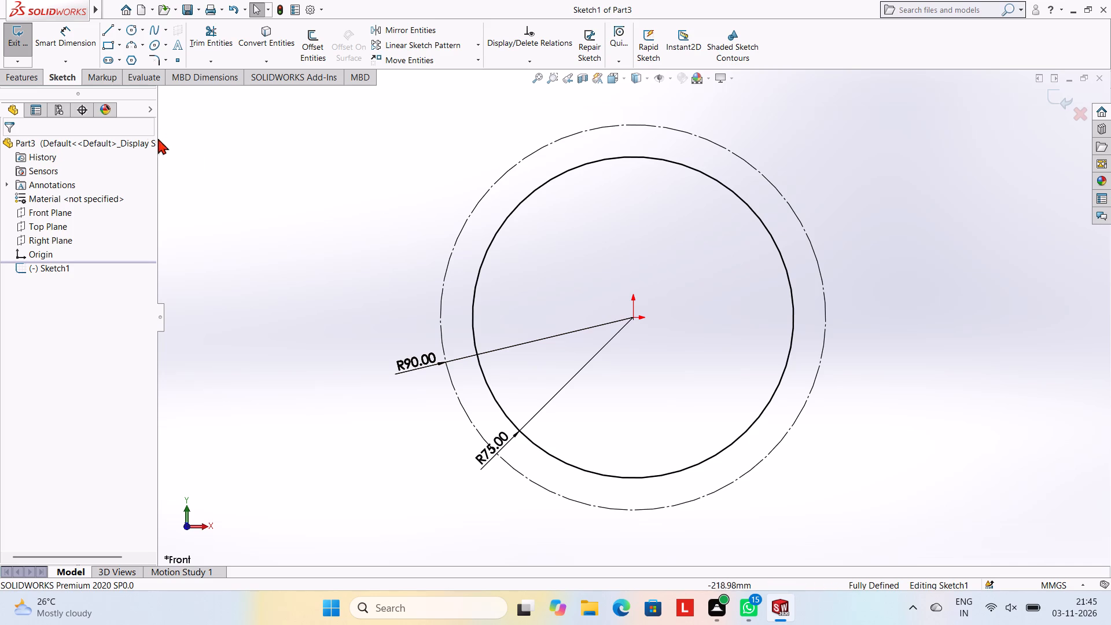
Extrude the 75 mm radius circle as a boss with a blind depth of 20 mm.
left_click(32, 74)
left_click(34, 42)
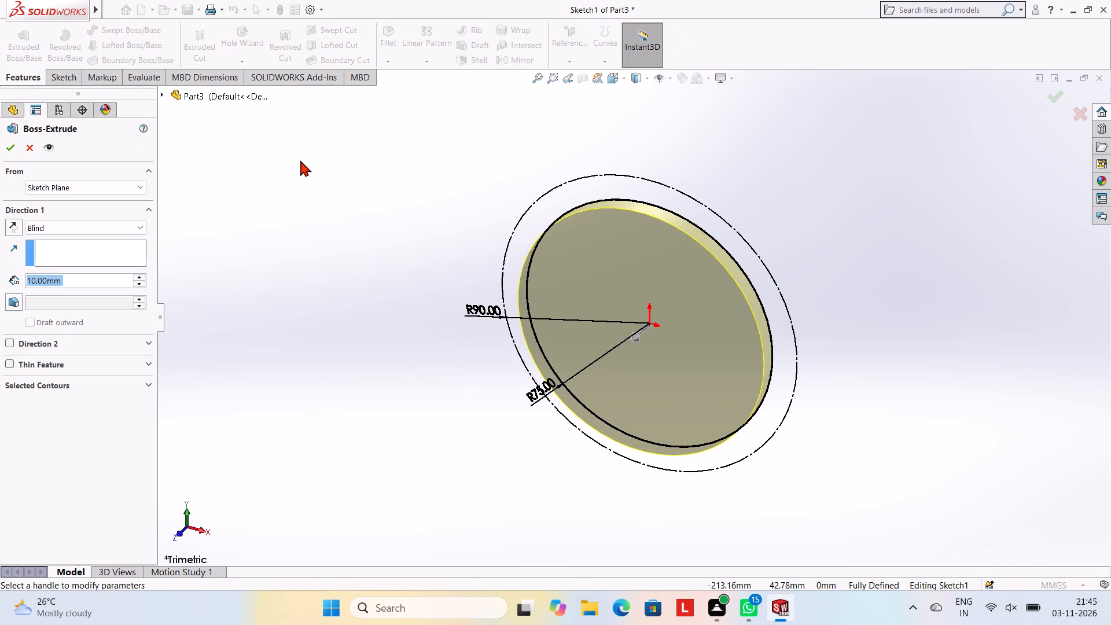
key("space")
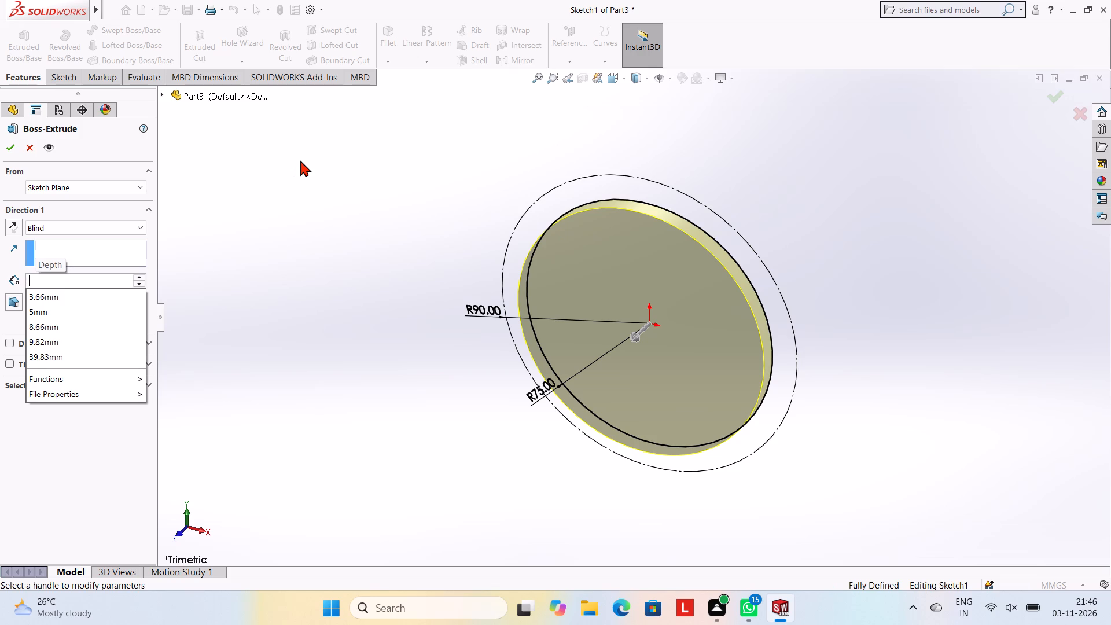
type("20")
key("Return")
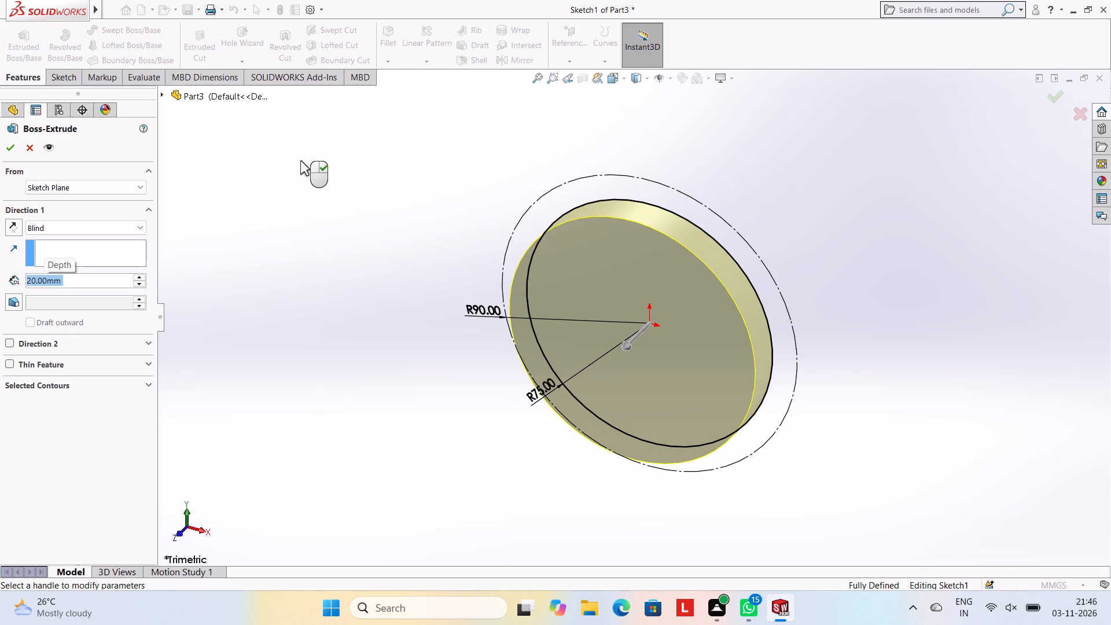
left_click(17, 142)
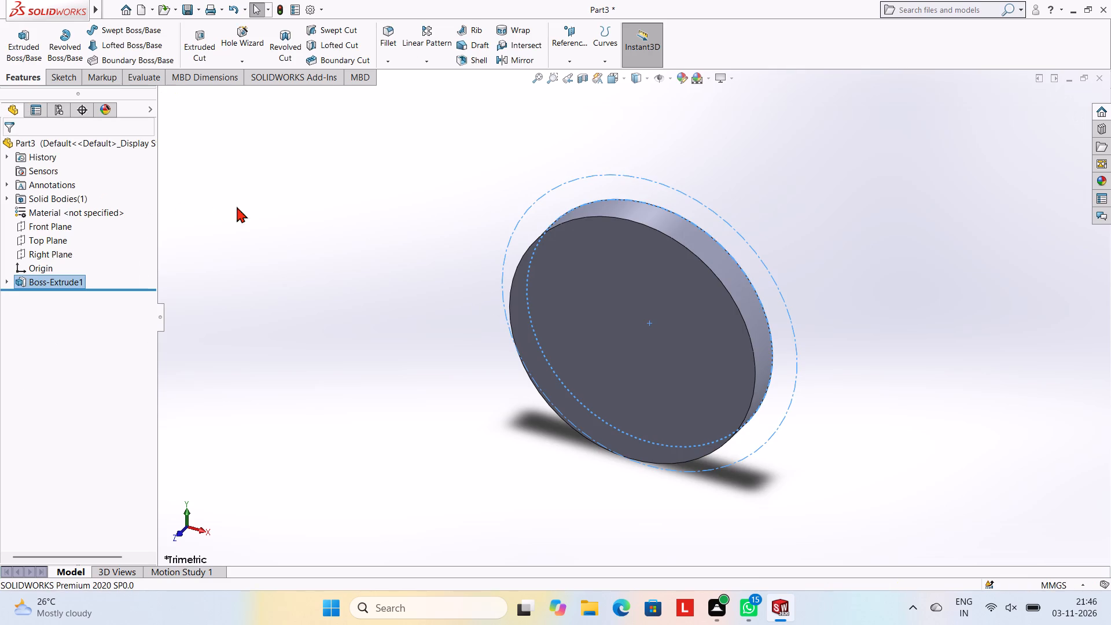
left_click(254, 207)
Start a sketch on the disc's front face and draw a circle of radius 68 mm centred on the origin.
middle_click_drag(690, 189, 705, 190)
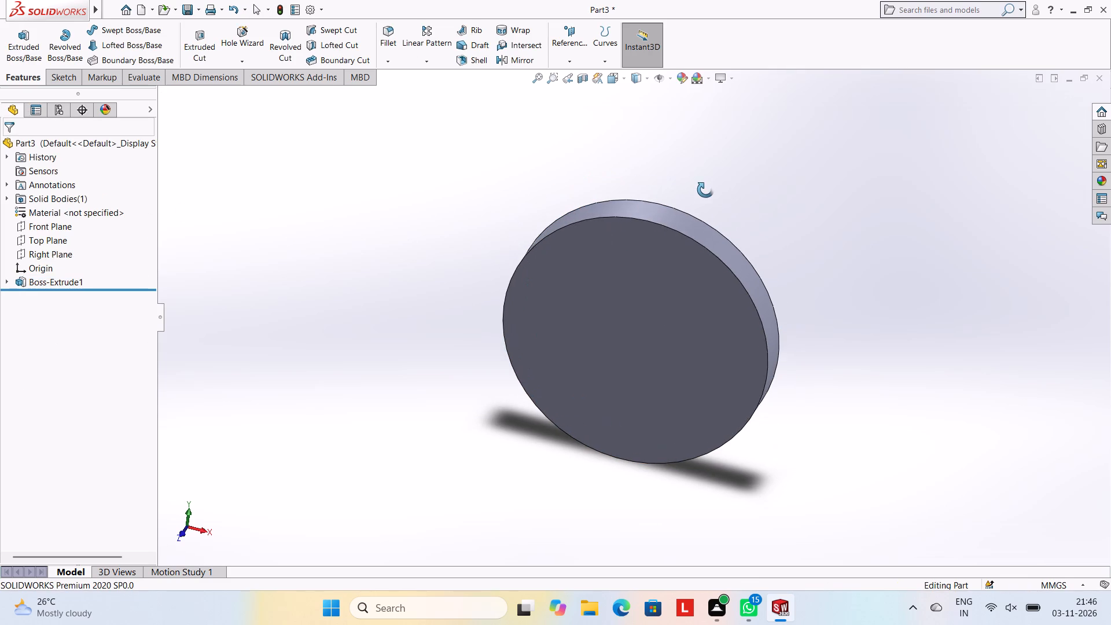
middle_click_drag(705, 190, 705, 175)
left_click(639, 302)
left_click(687, 269)
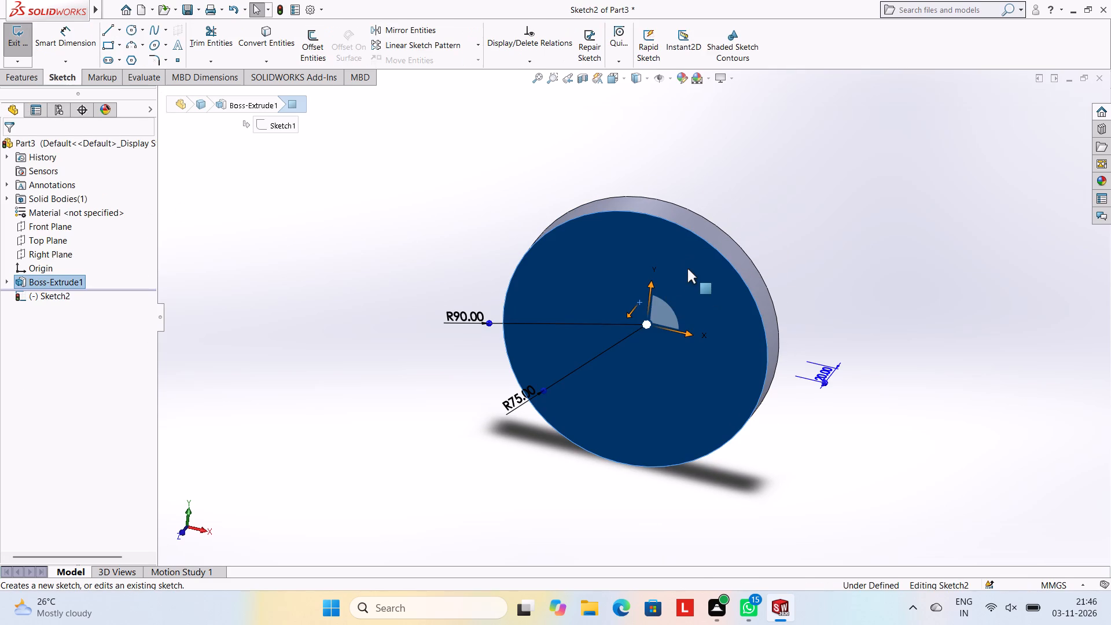
key("ctrl+8")
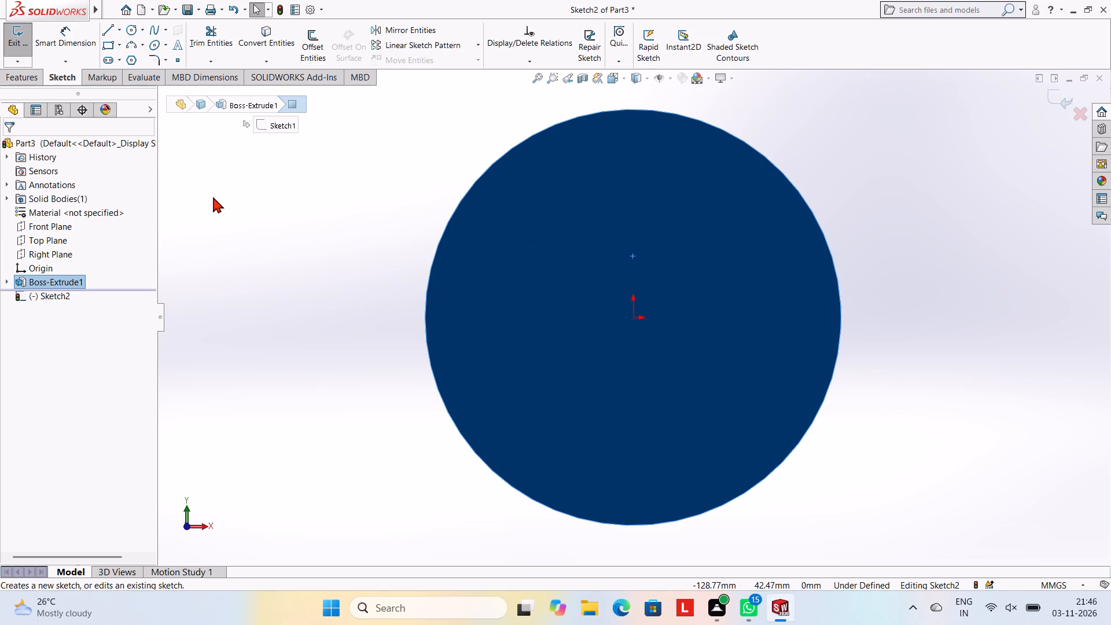
key("Escape")
left_click(127, 28)
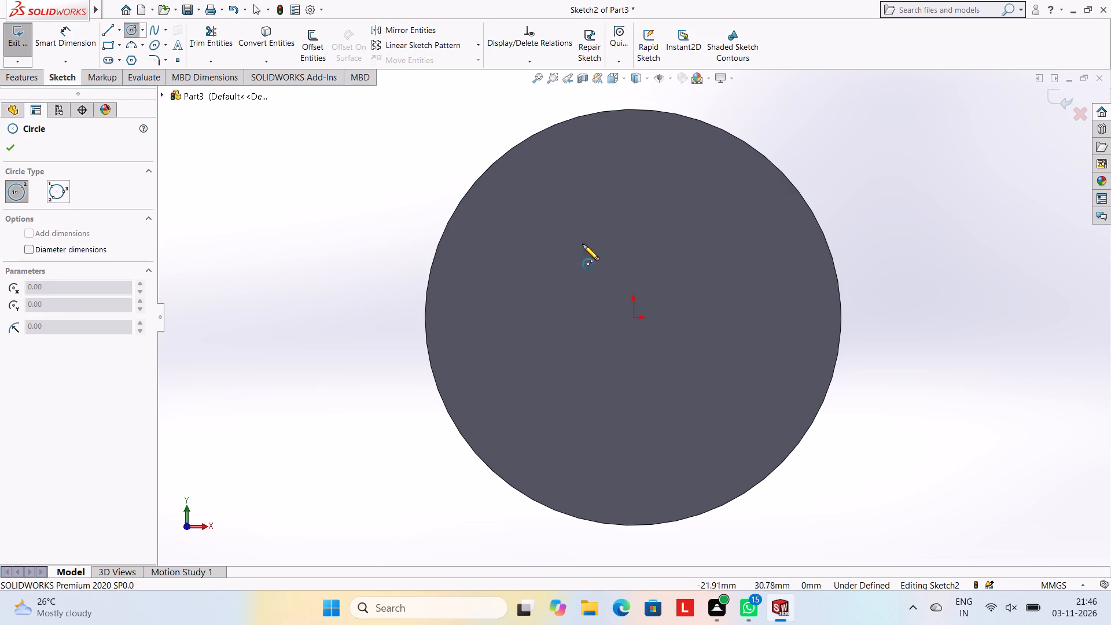
left_click(633, 318)
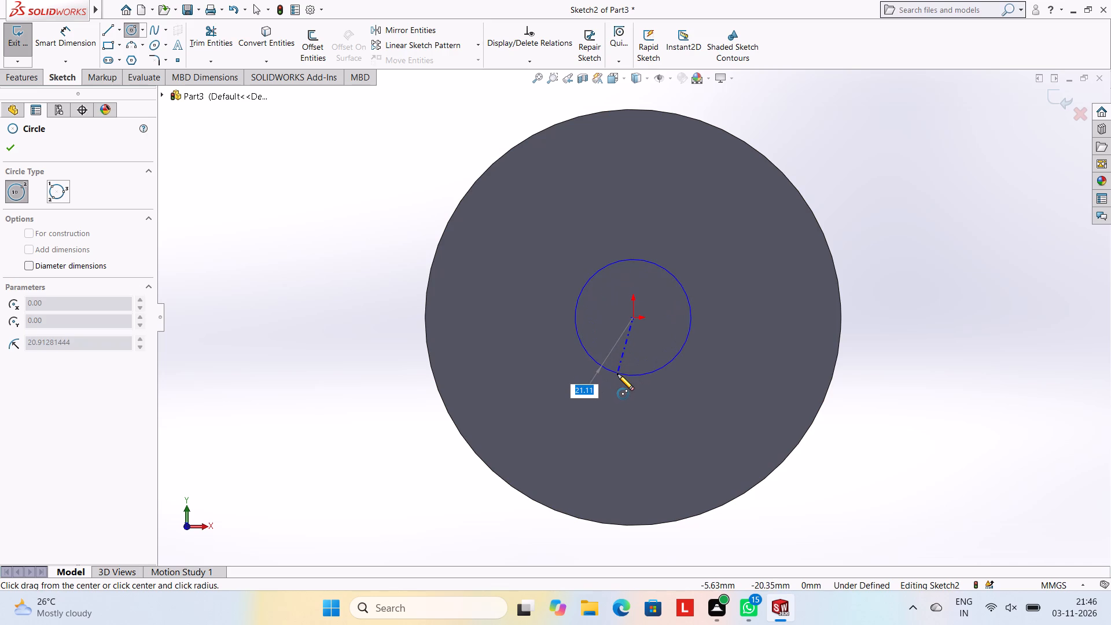
type("68")
key("Return")
key("Escape")
key("Escape")
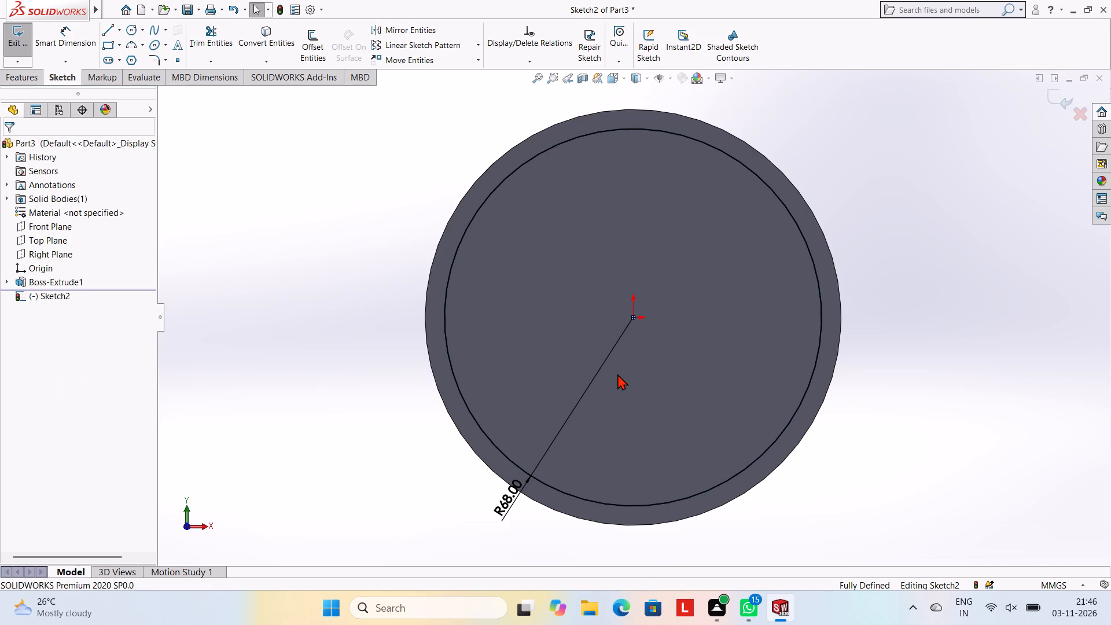
Extrude the 68 mm radius circle 15 mm blind, merged with the disc.
left_click(30, 80)
left_click(3, 43)
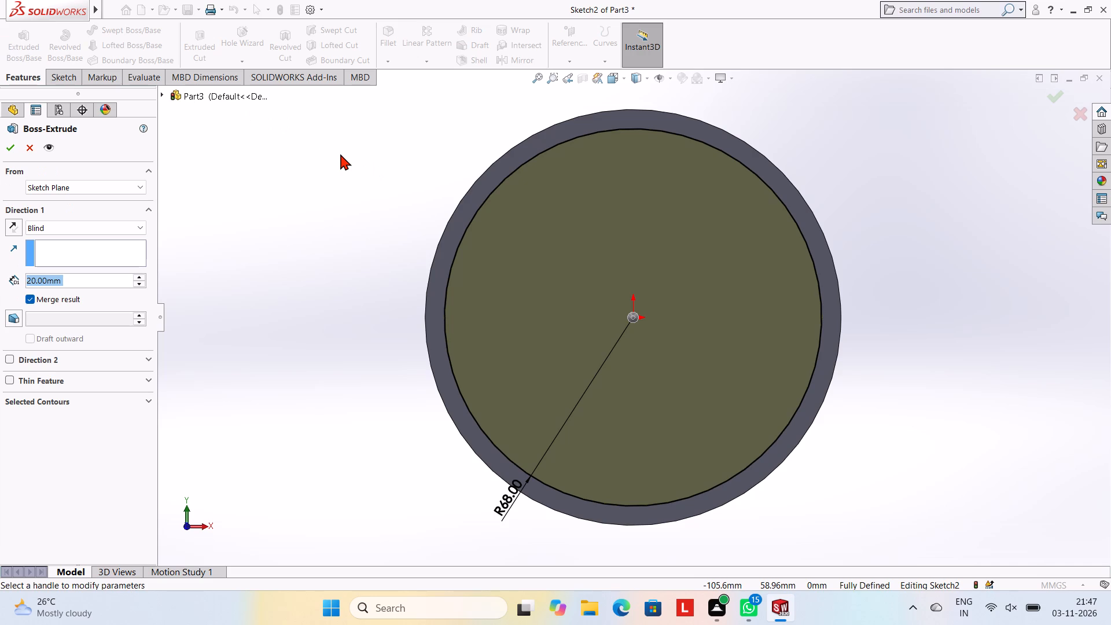
type("15")
key("Return")
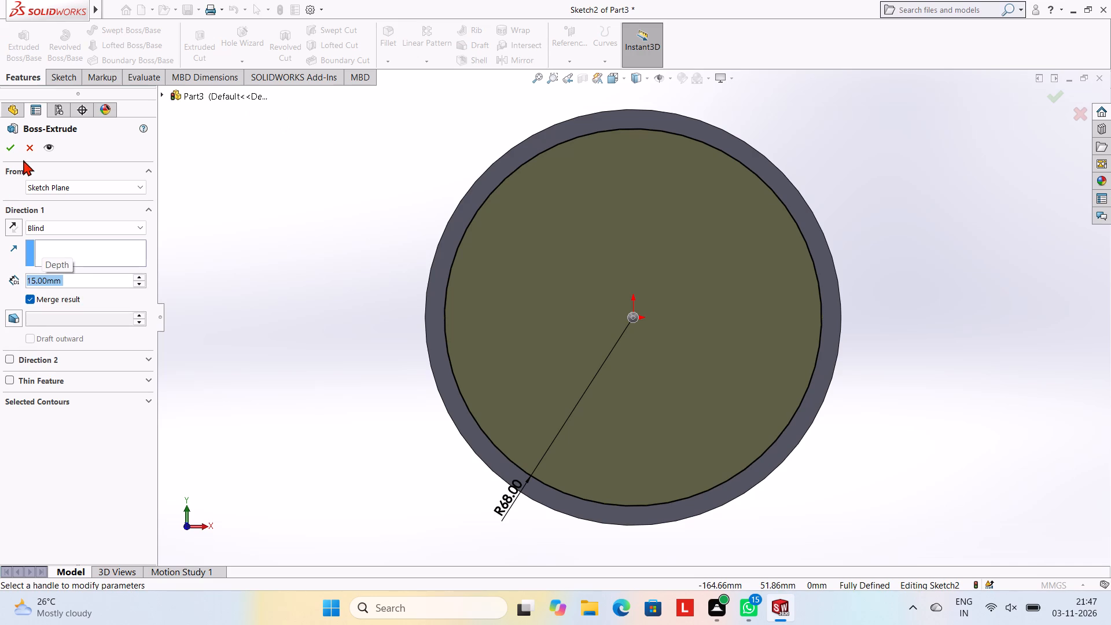
left_click(2, 143)
left_click(236, 205)
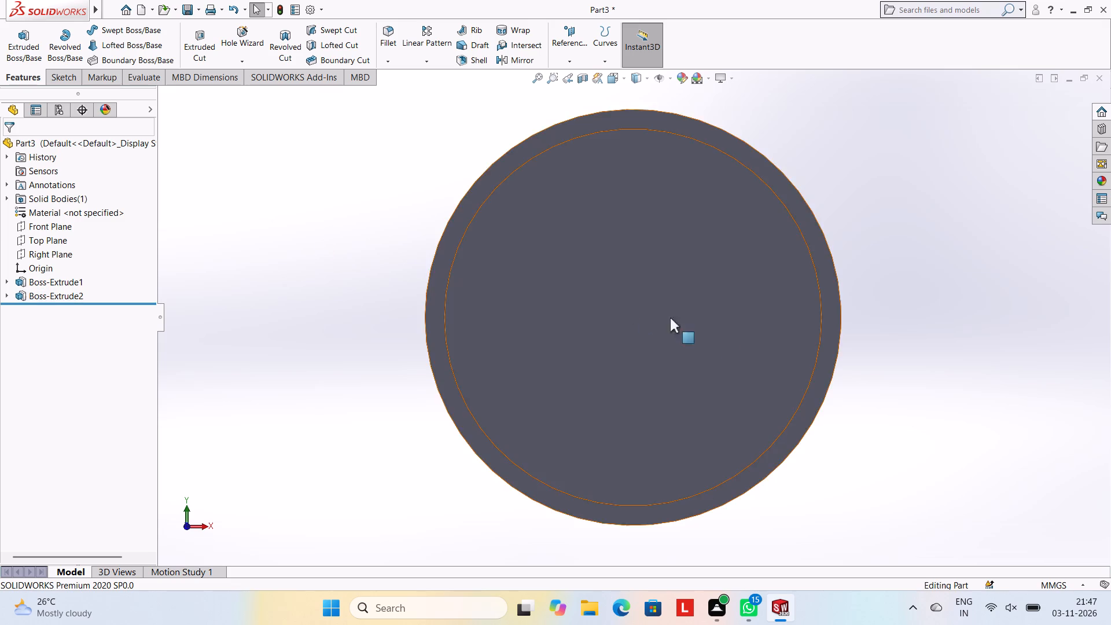
Start a sketch on the raised disc's front face and draw a vertical line from the origin up to the 68 mm radius edge.
middle_click_drag(717, 334, 691, 242)
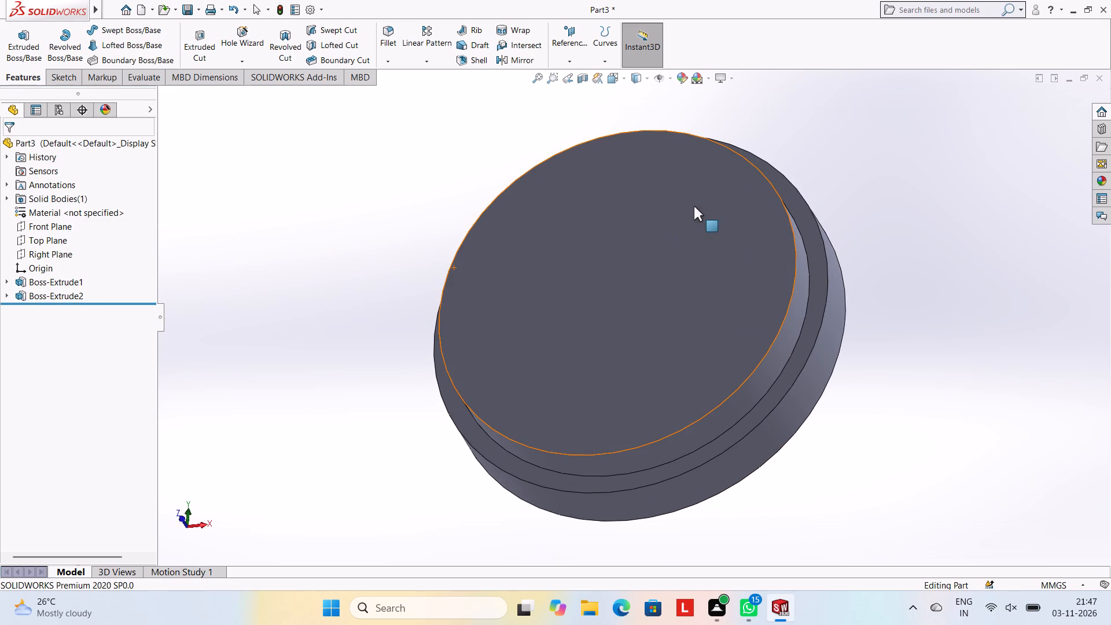
middle_click_drag(658, 187, 689, 252)
left_click(635, 287)
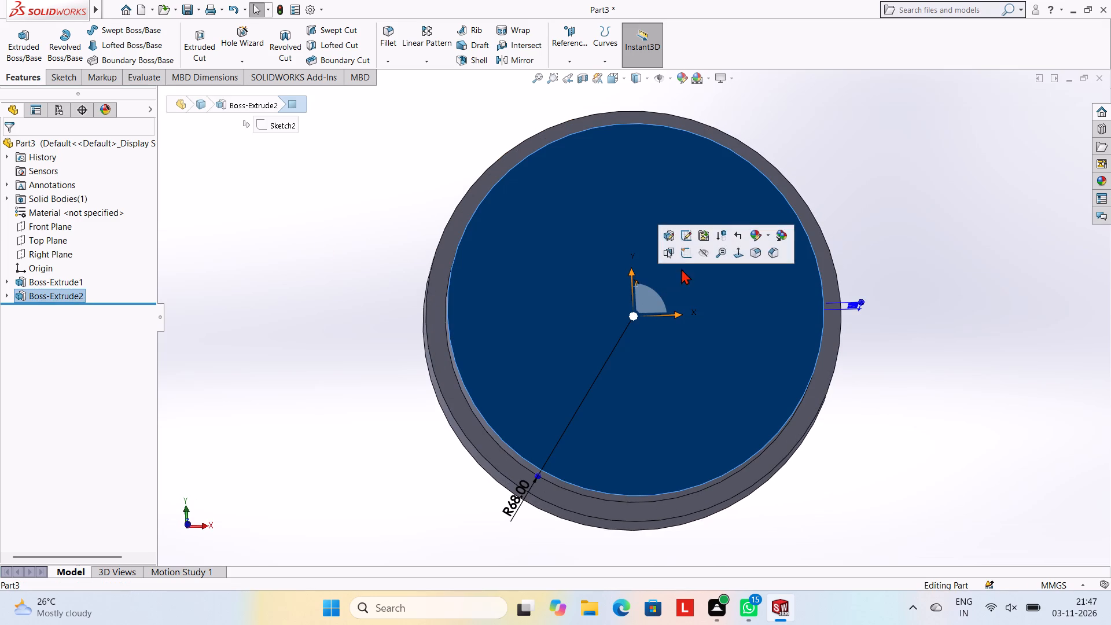
left_click(686, 255)
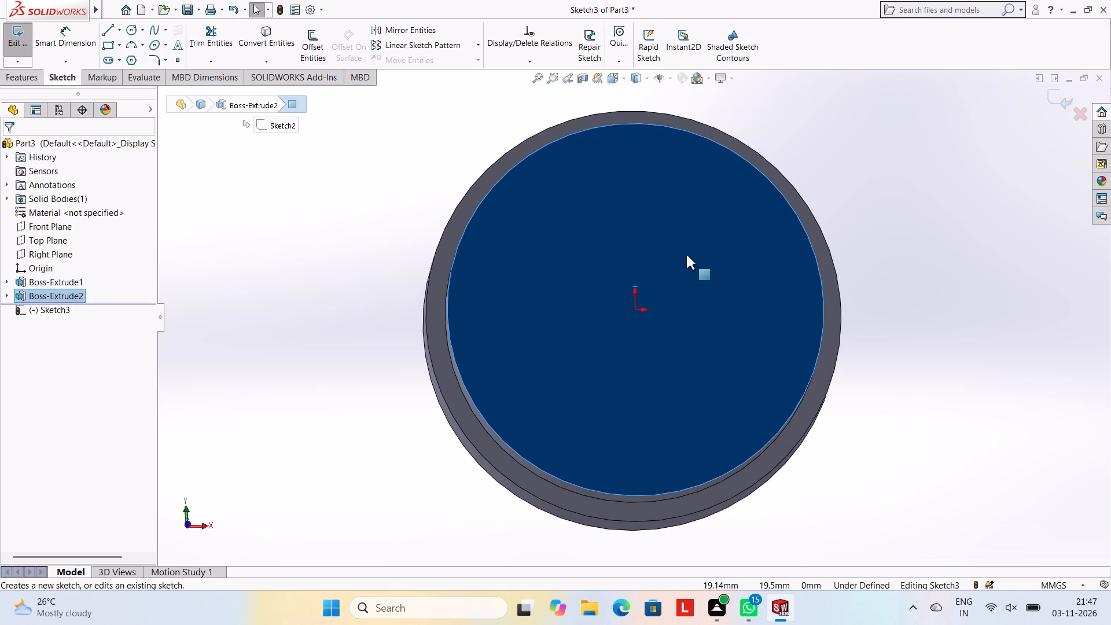
key("ctrl+8")
scroll(693, 240, "up", 1)
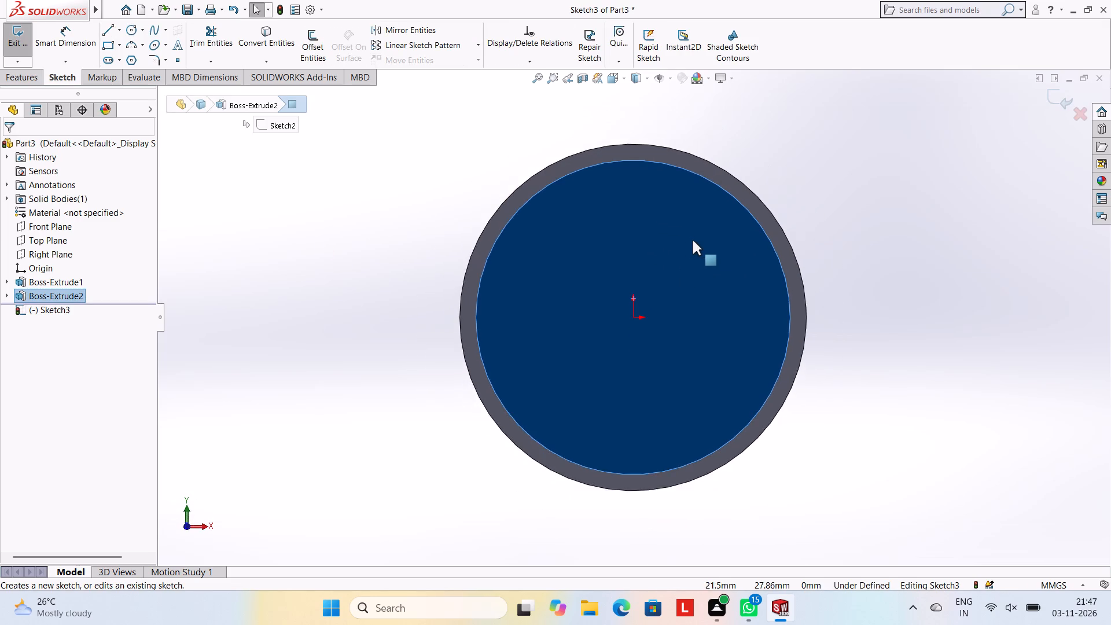
scroll(693, 240, "down", 1)
left_click(108, 31)
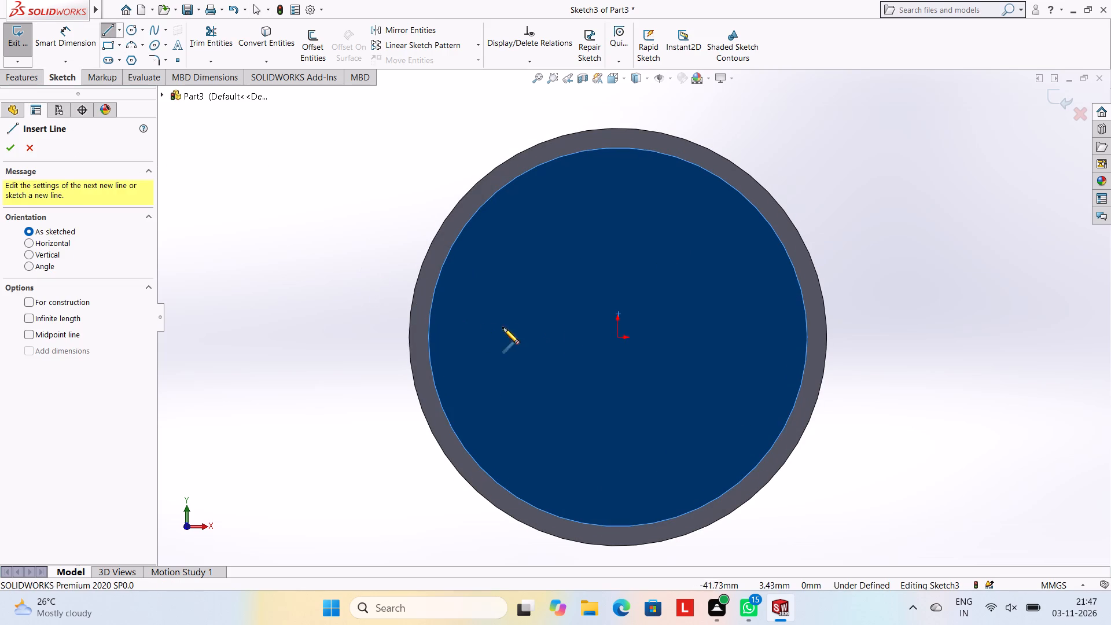
left_click(617, 337)
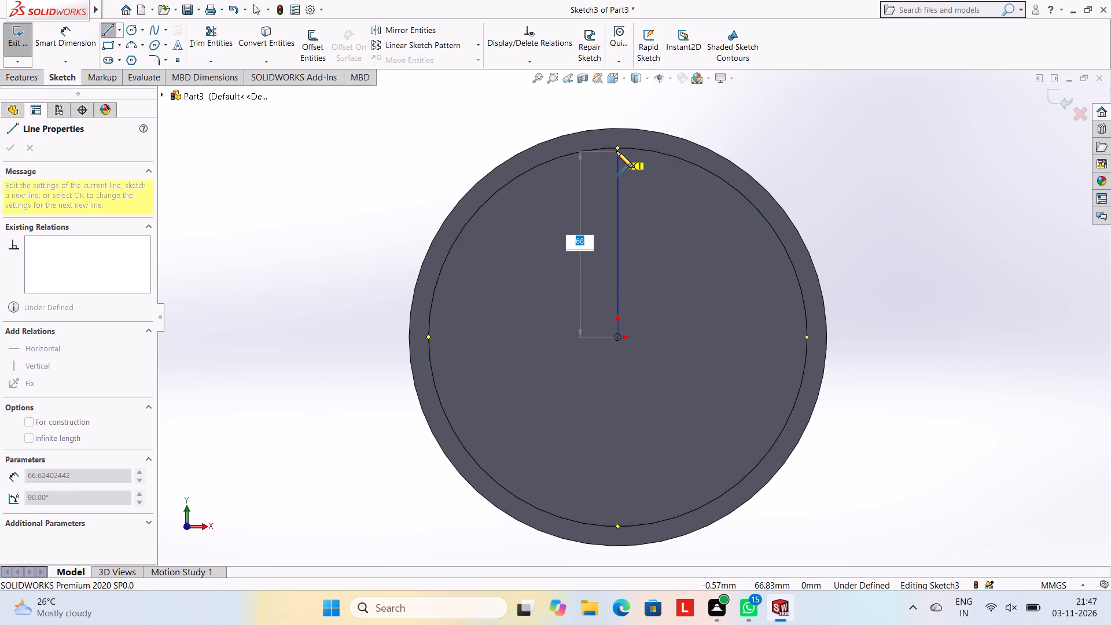
left_click(616, 147)
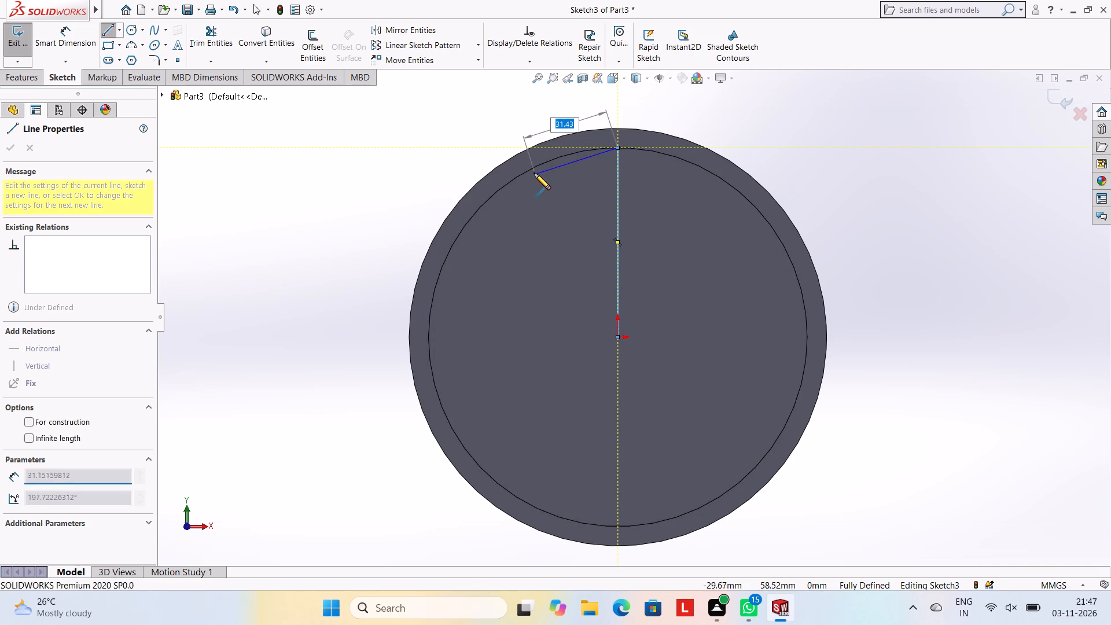
key("Escape")
key("Escape")
key("Escape")
key("Escape")
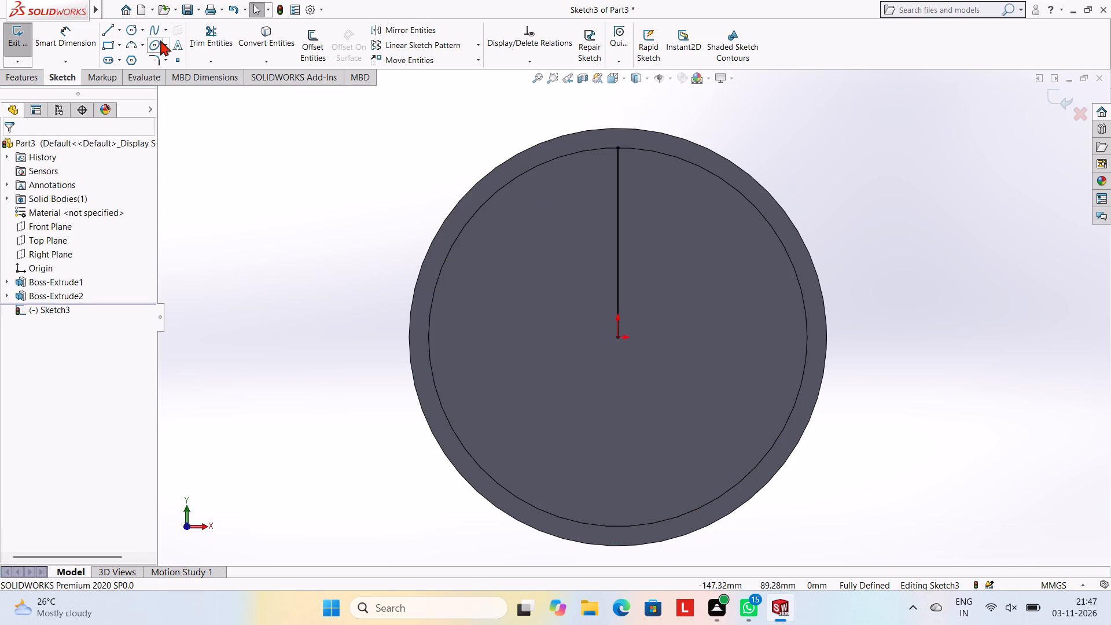
Draw a 68 mm vertical line from the origin down to the bottom of the raised disc's edge.
left_click(106, 26)
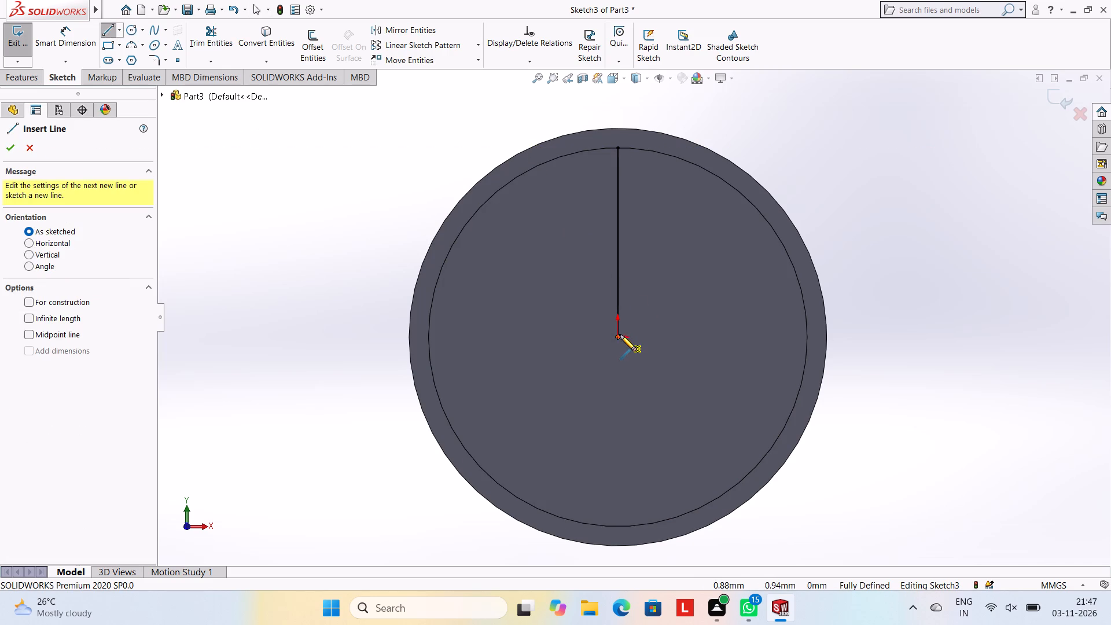
left_click(617, 336)
left_click(618, 528)
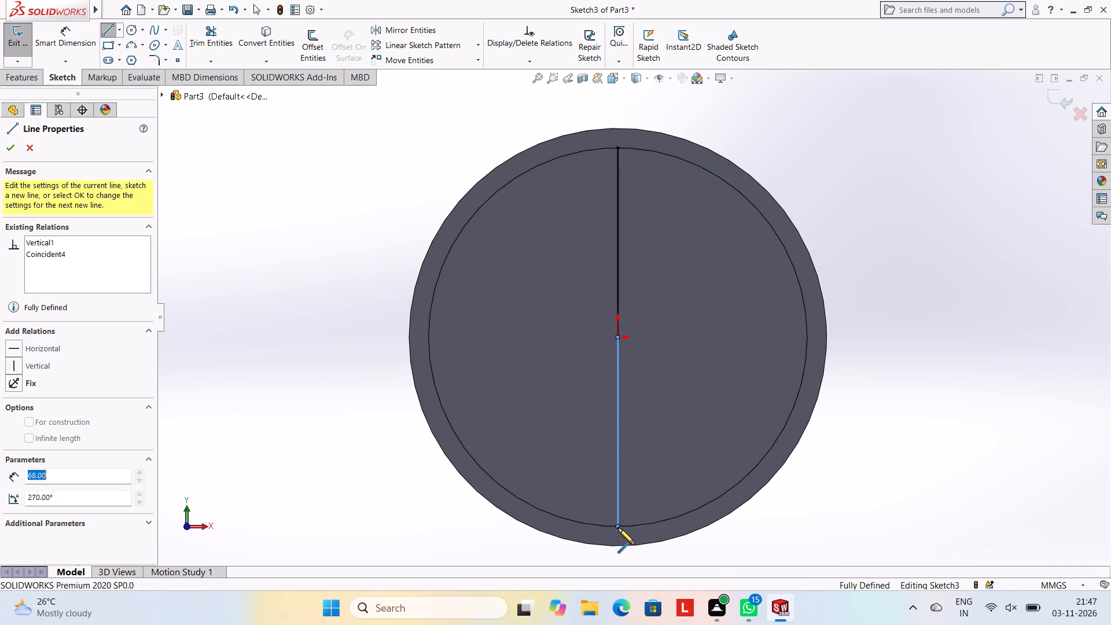
key("Escape")
key("Escape")
key("Escape")
key("Escape")
key("Escape")
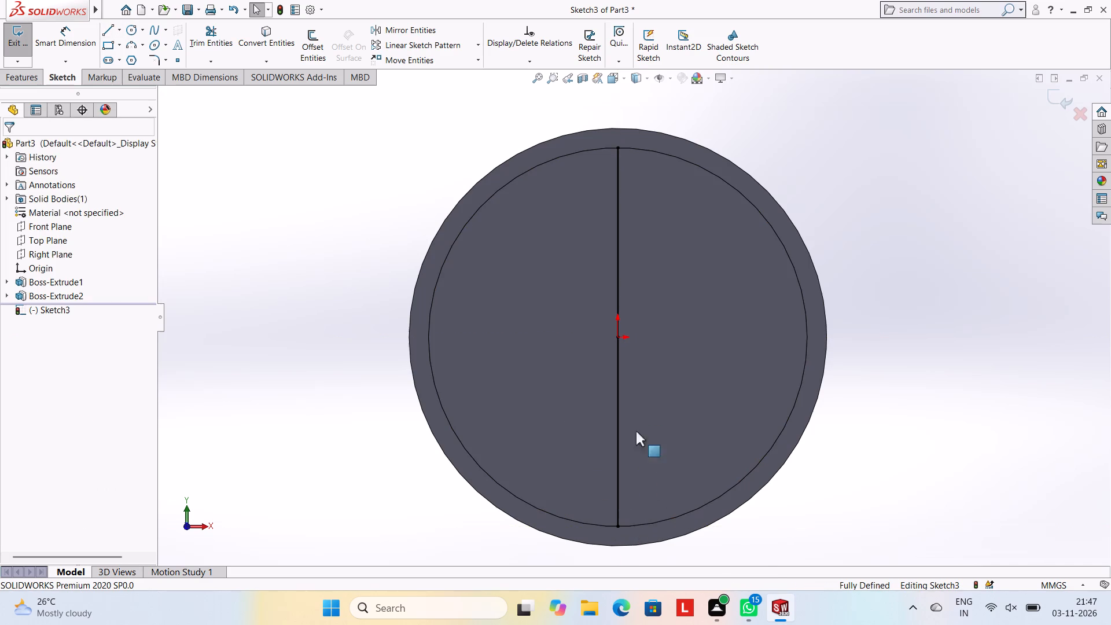
Draw a 136 mm horizontal line through the origin, spanning the raised disc's full diameter.
left_click(109, 31)
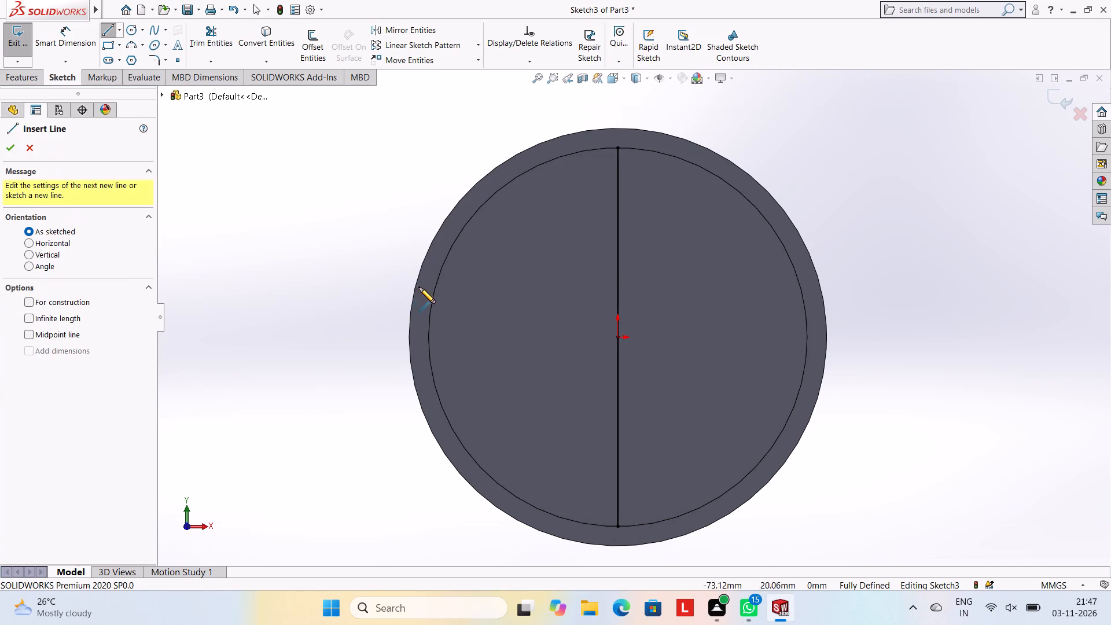
left_click(428, 336)
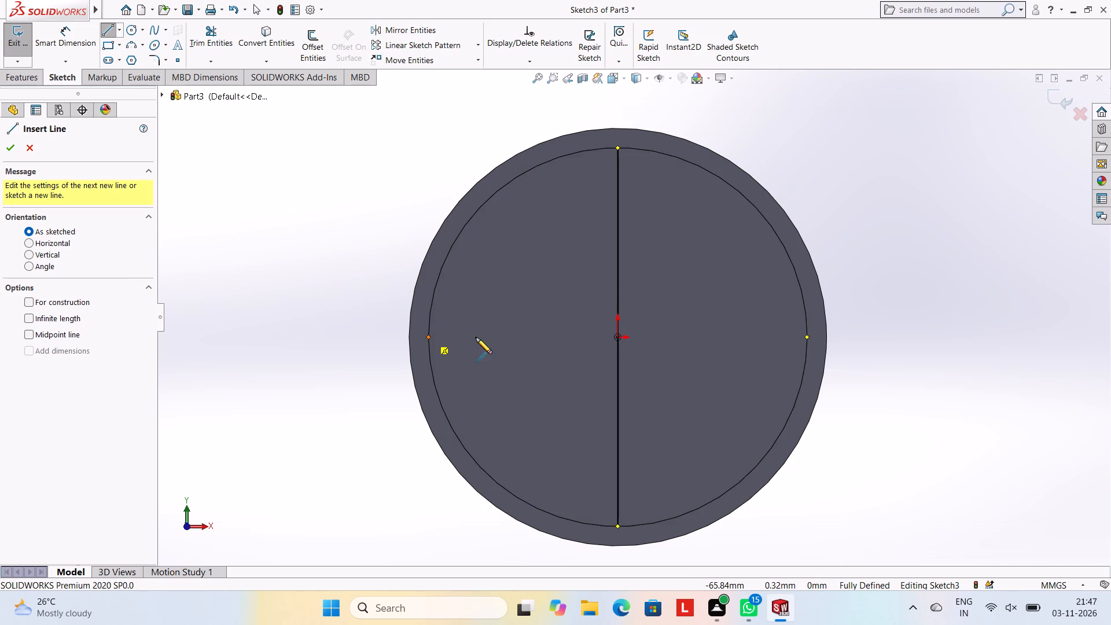
left_click(807, 336)
key("Escape")
key("Escape")
key("Escape")
key("Escape")
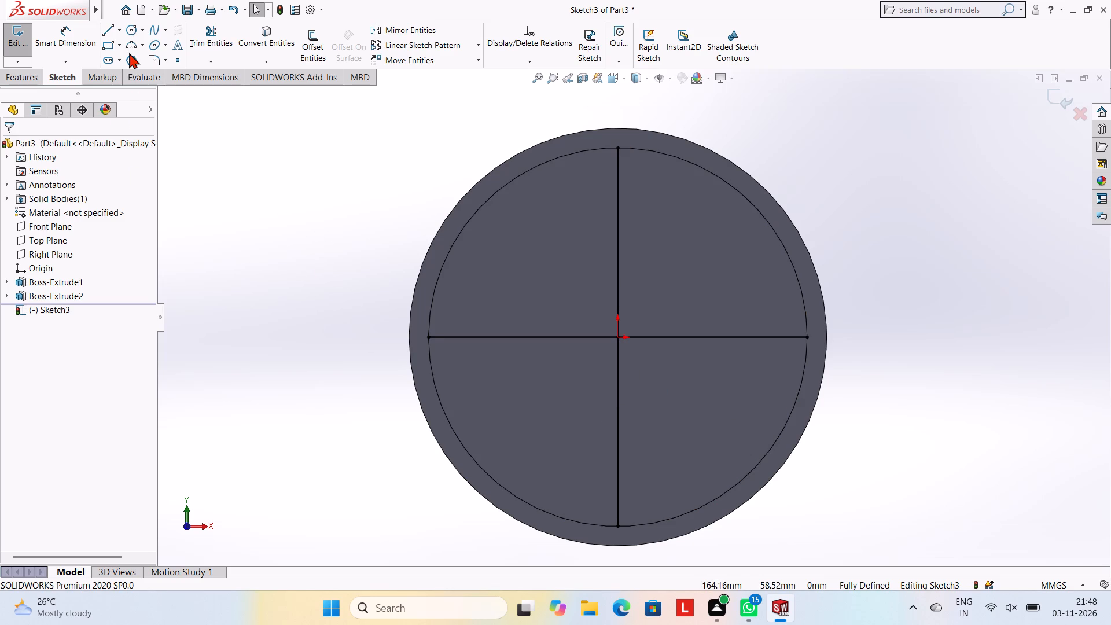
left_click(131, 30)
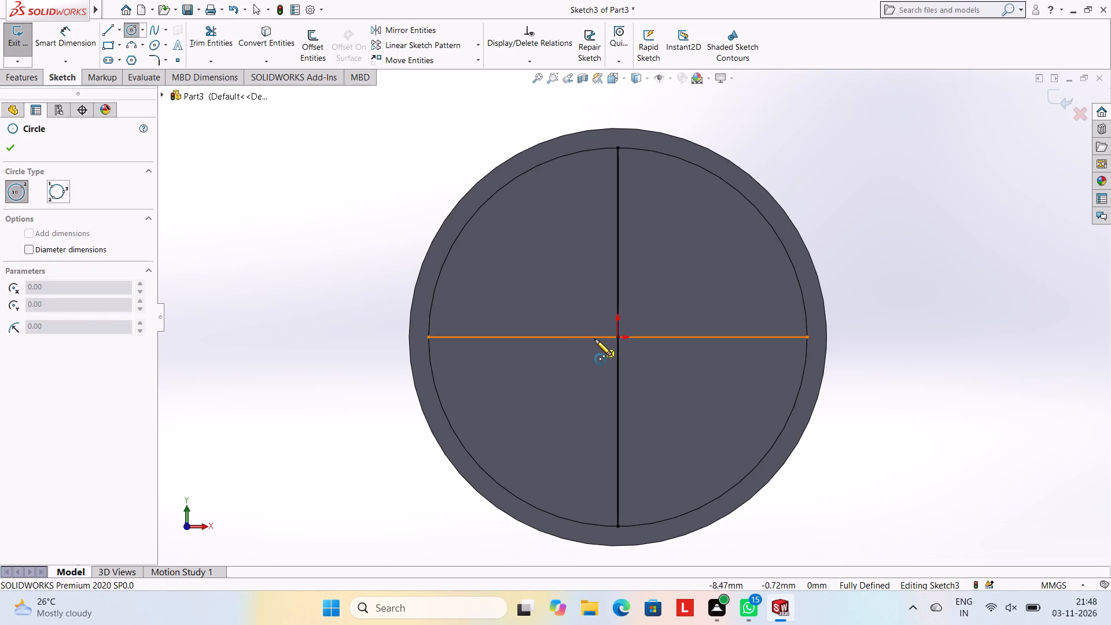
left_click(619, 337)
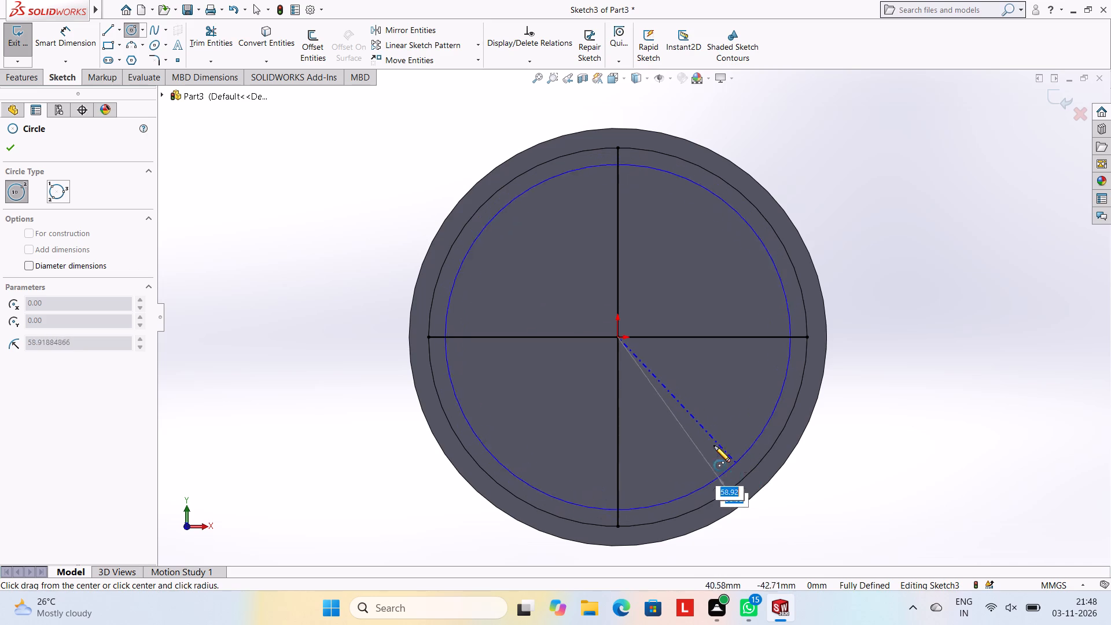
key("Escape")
Draw a slanted line about 91 mm long from the origin down and to the right, past the disc's outer edge.
left_click(111, 30)
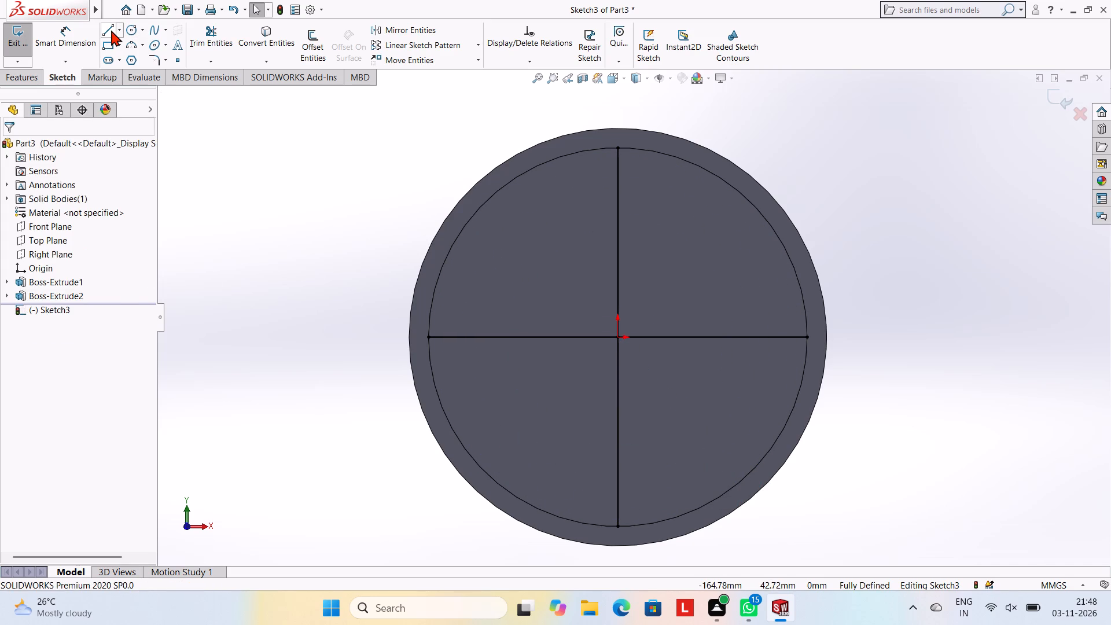
left_click(619, 337)
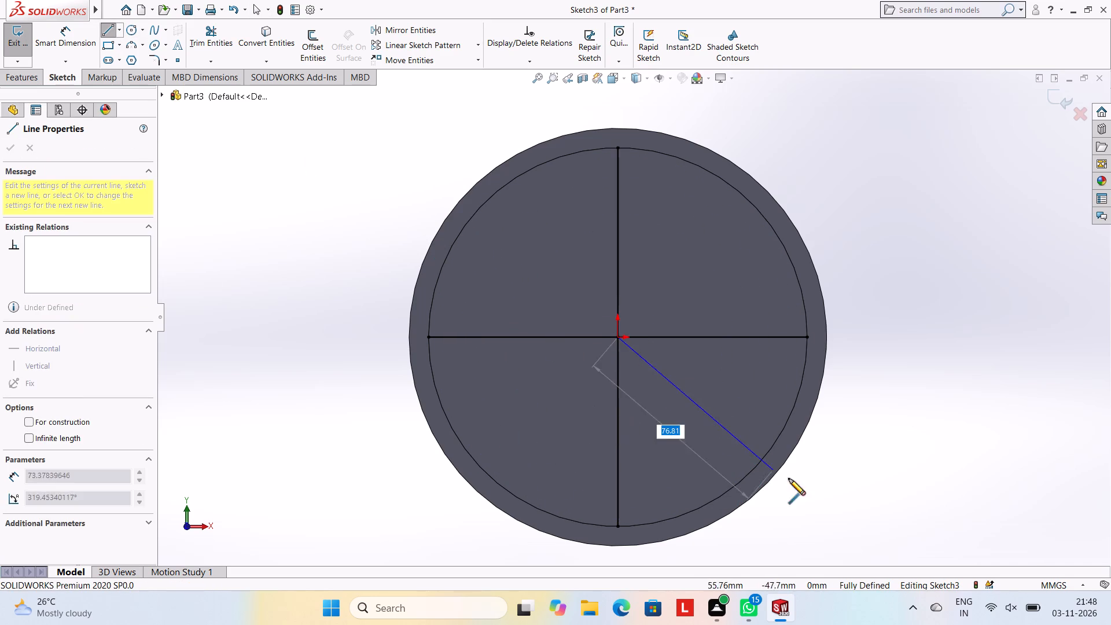
left_click(811, 501)
key("Escape")
key("Escape")
key("Escape")
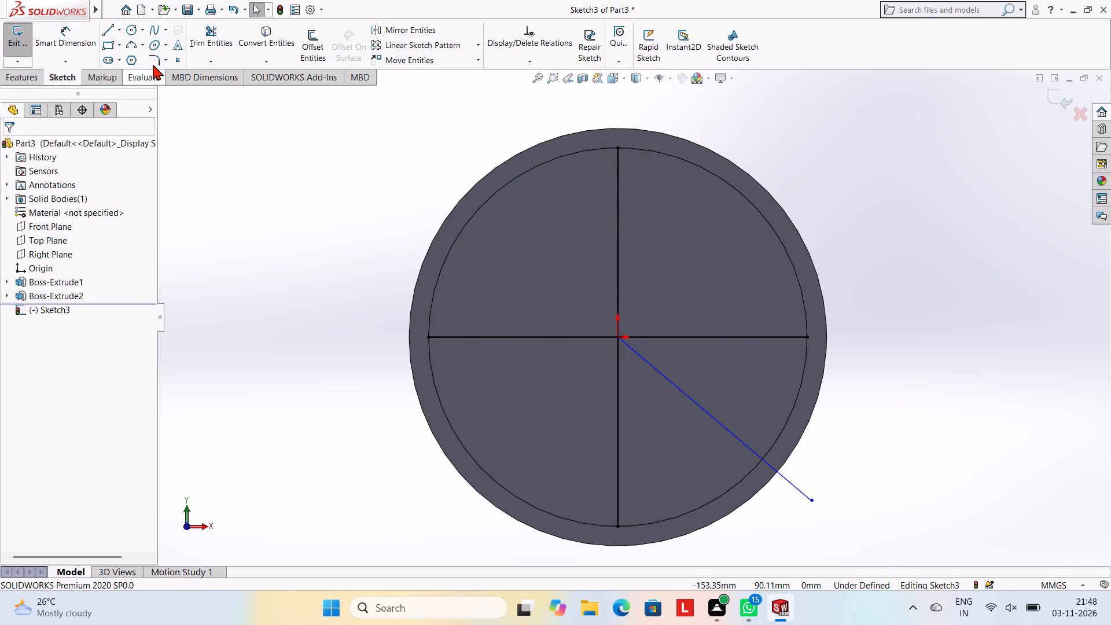
Draw a slanted line about 89 mm long from the origin down and to the left, past the disc's outer edge.
left_click(107, 28)
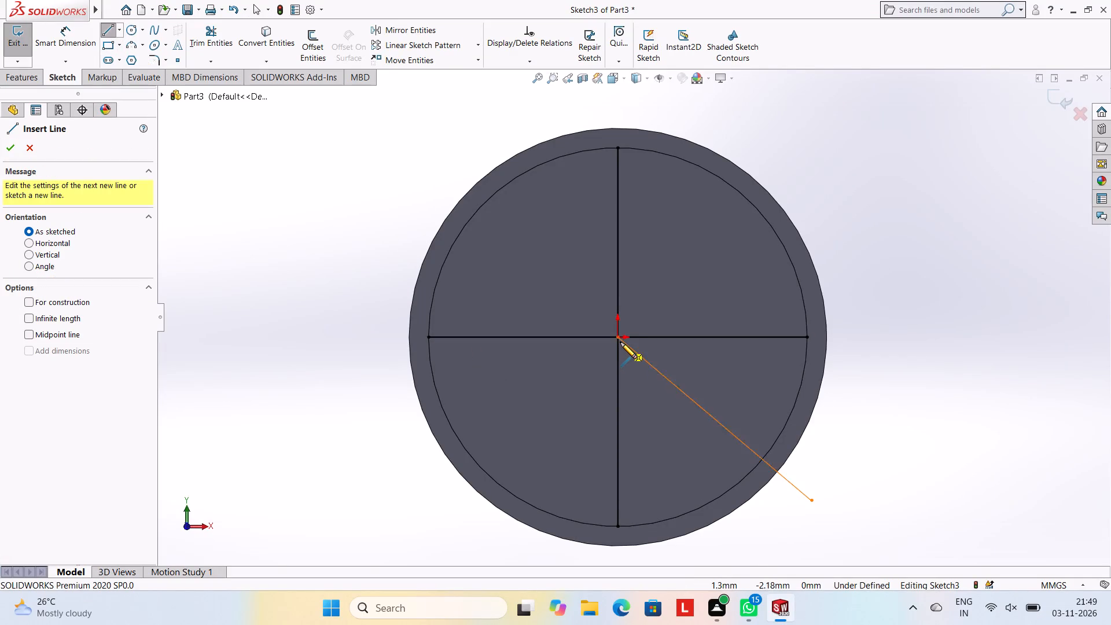
left_click(616, 337)
left_click(441, 511)
key("Escape")
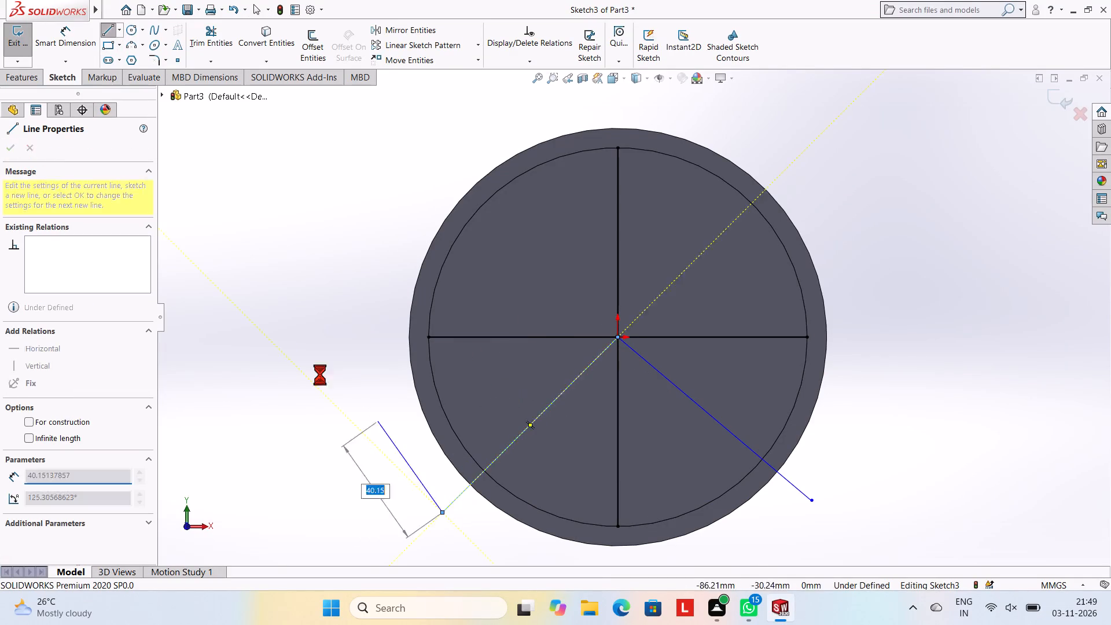
key("Escape")
key("Escape")
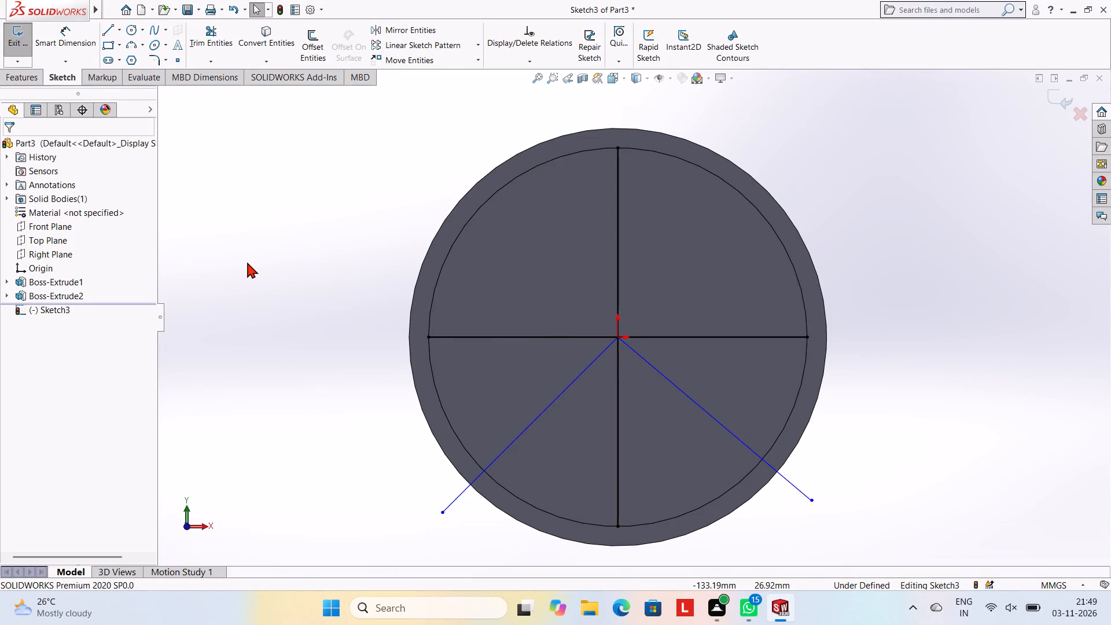
Dimension the angle between the lower-left slanted line and the lower vertical line as 60 degrees.
left_click(86, 41)
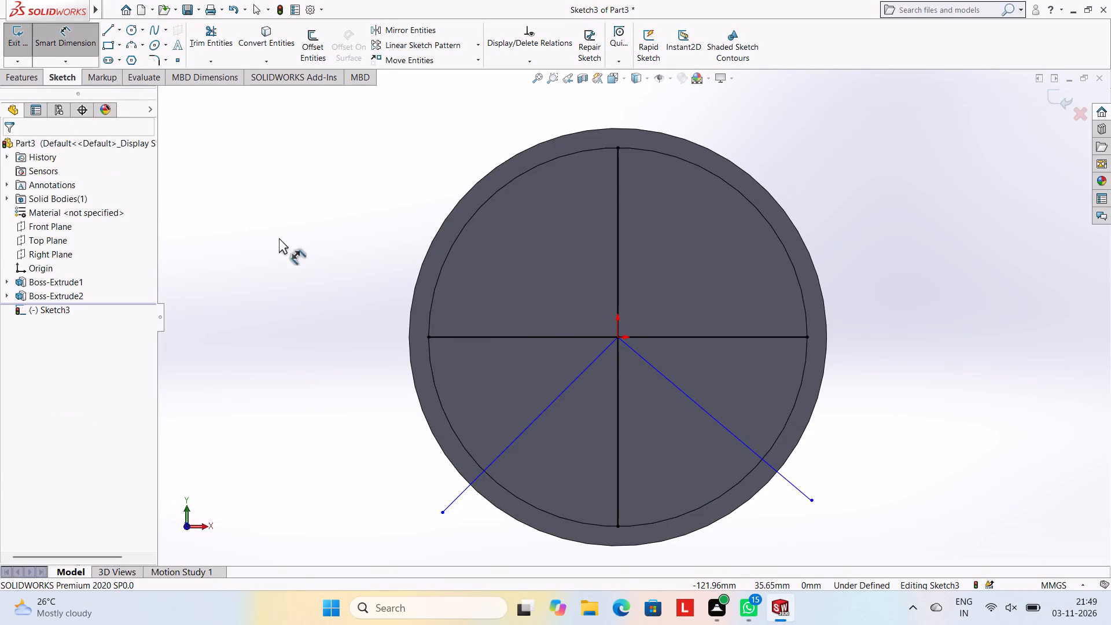
left_click(513, 445)
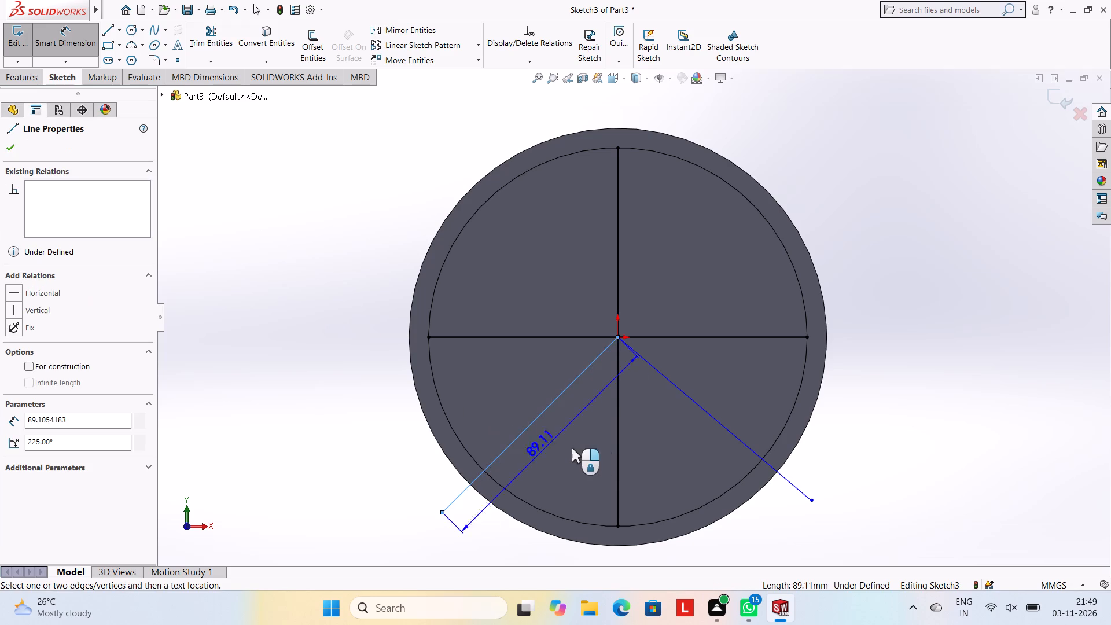
left_click(619, 468)
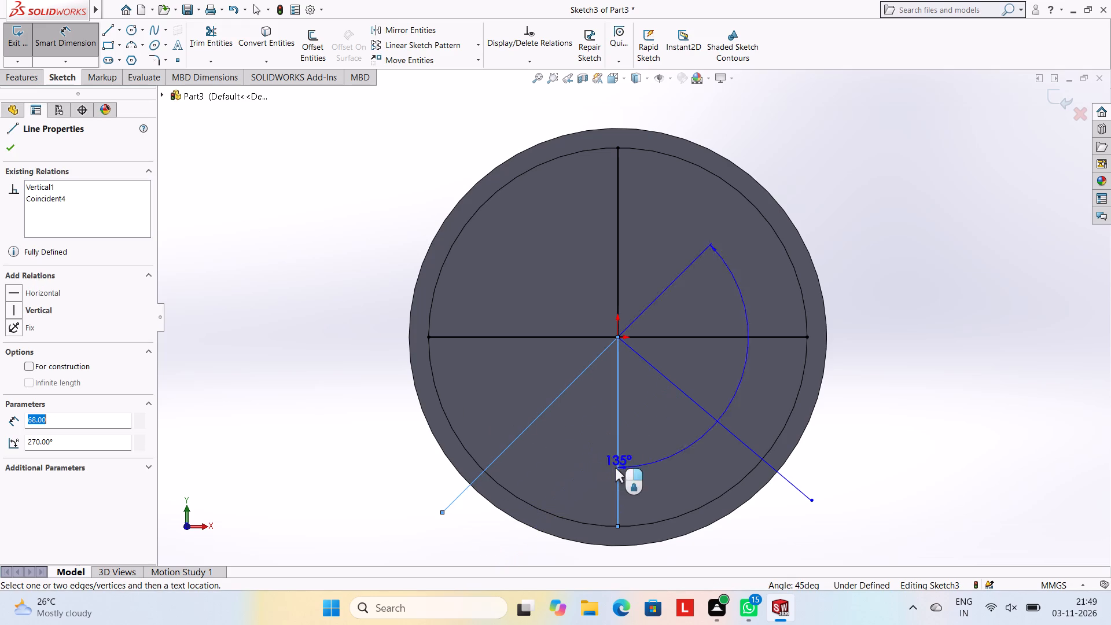
left_click(573, 447)
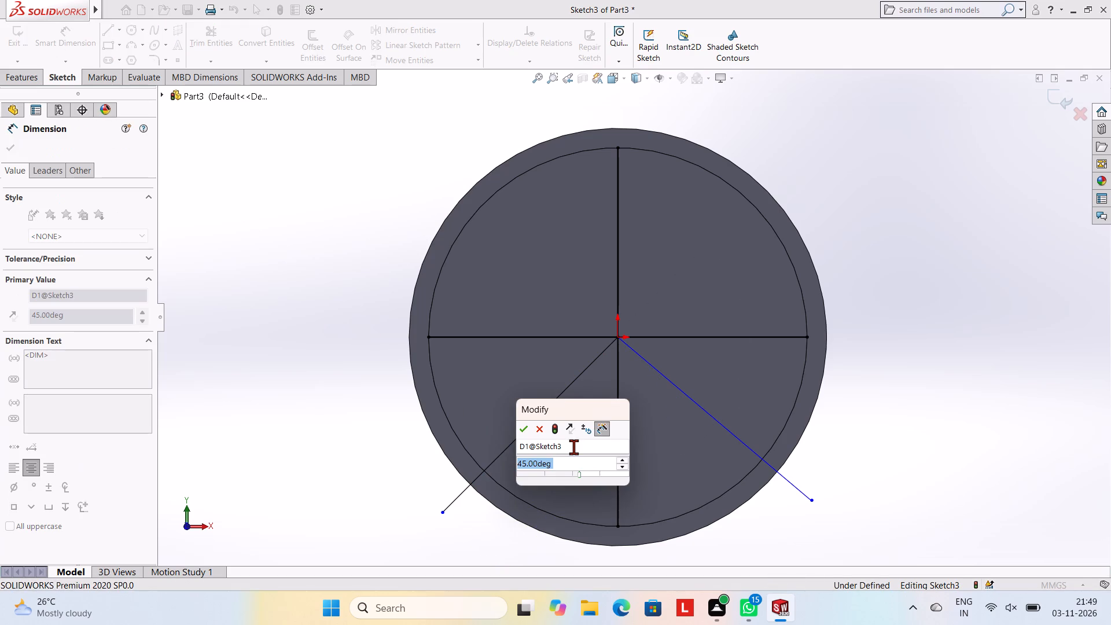
type("60")
key("Return")
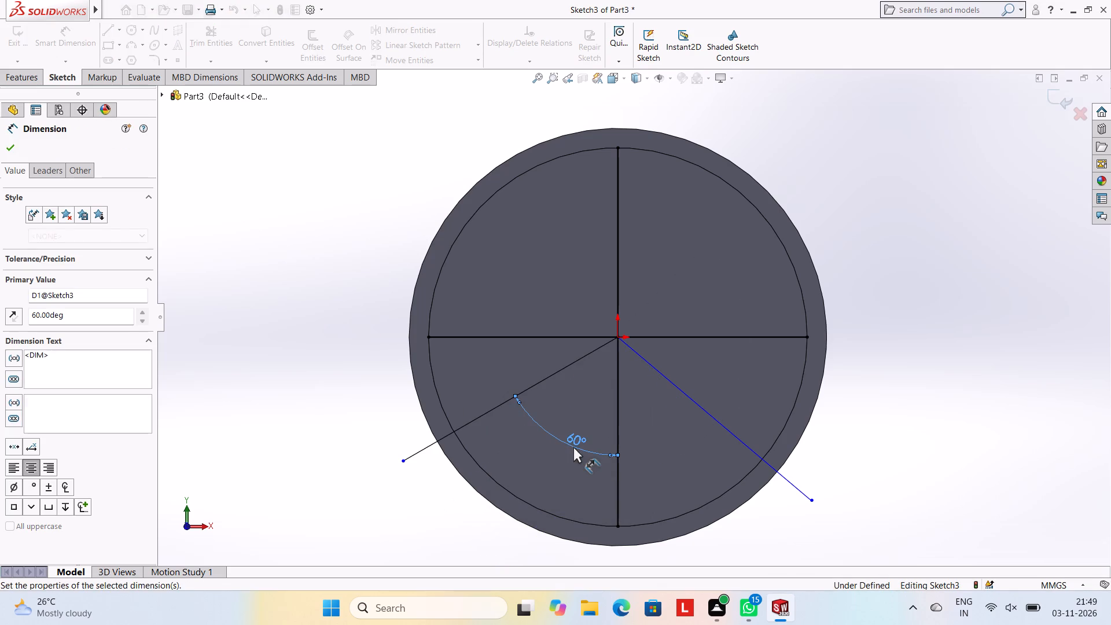
key("Escape")
key("Escape")
key("Escape")
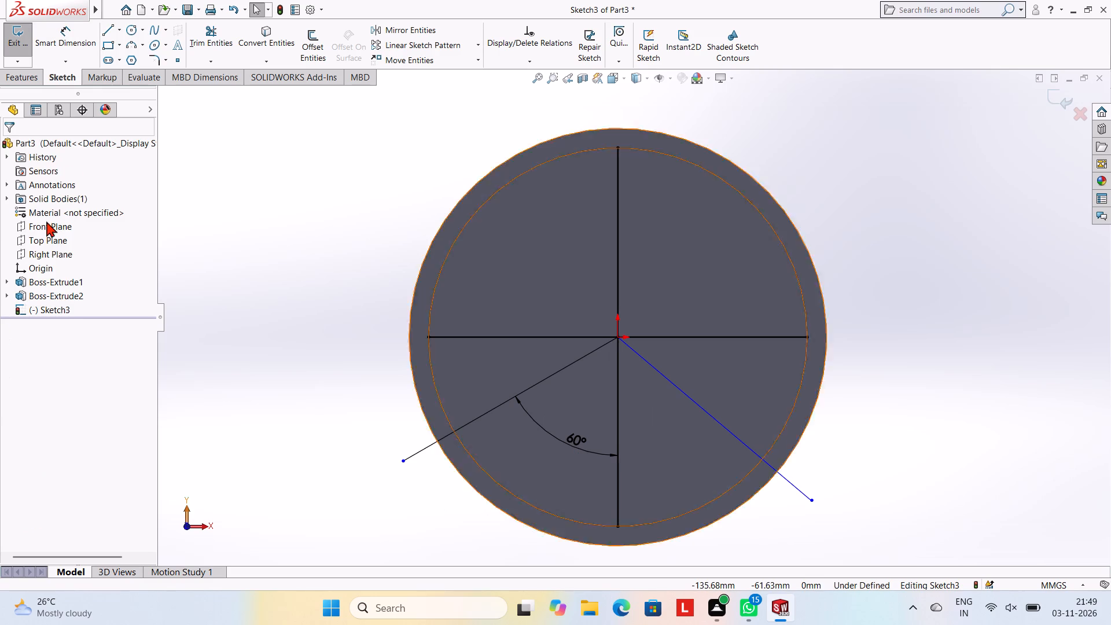
Dimension the angle between the lower-right slanted line and the lower vertical line as 60 degrees.
left_click(81, 45)
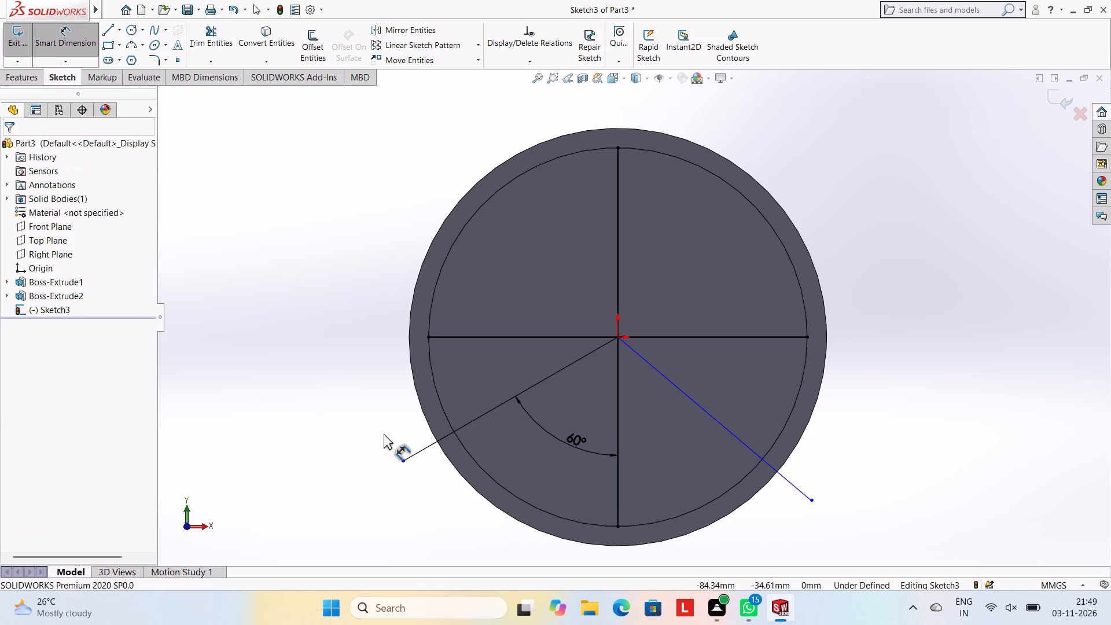
left_click(615, 424)
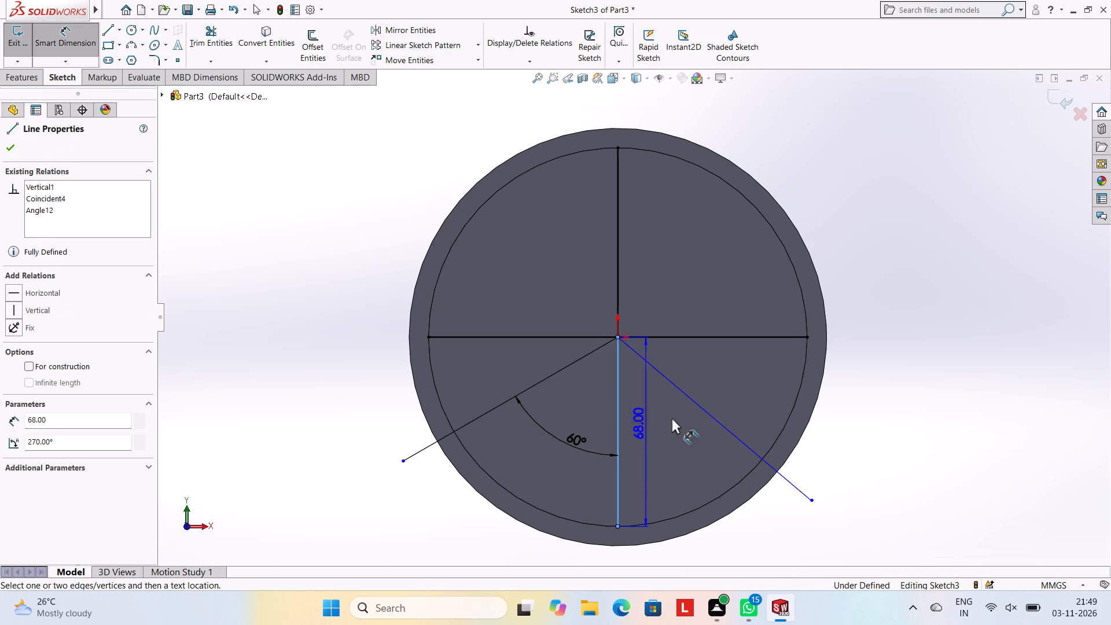
left_click(691, 398)
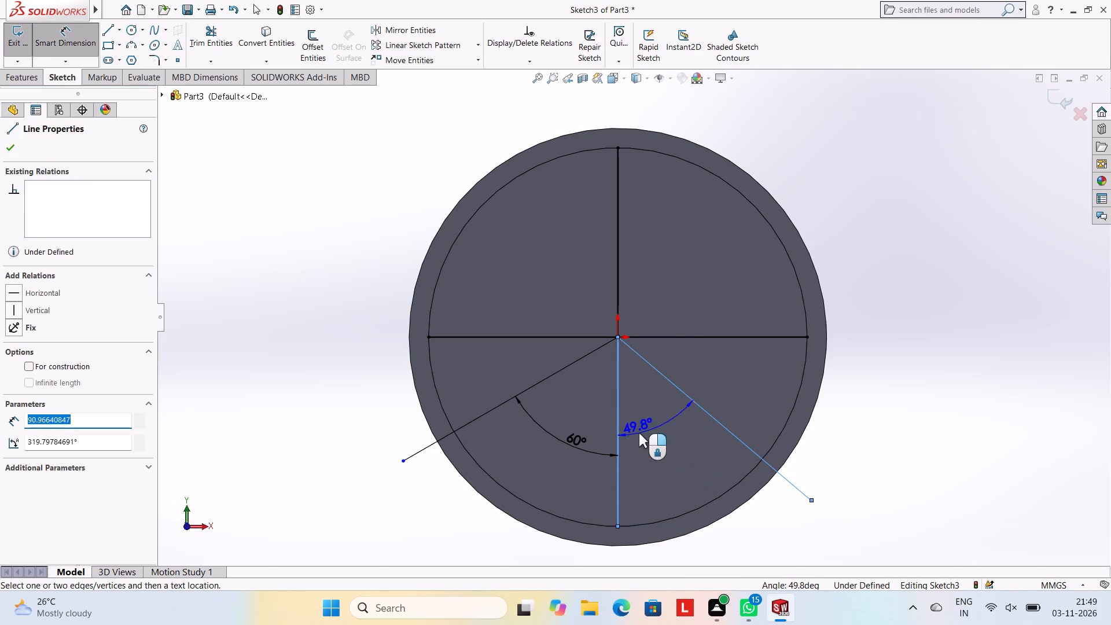
left_click(648, 451)
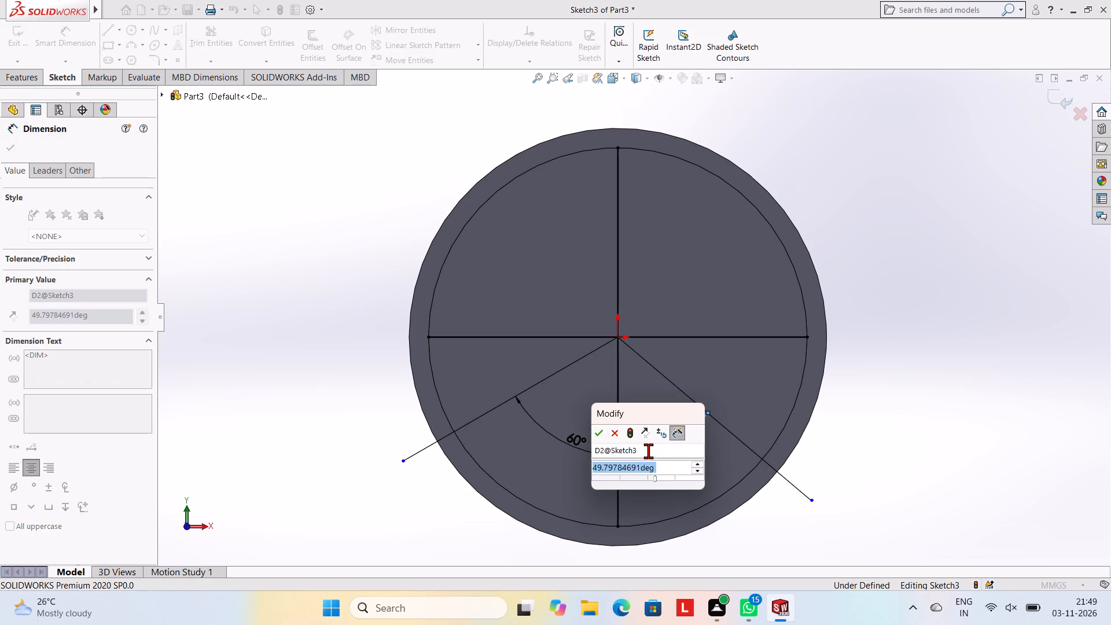
type("60")
key("Return")
key("Escape")
key("Escape")
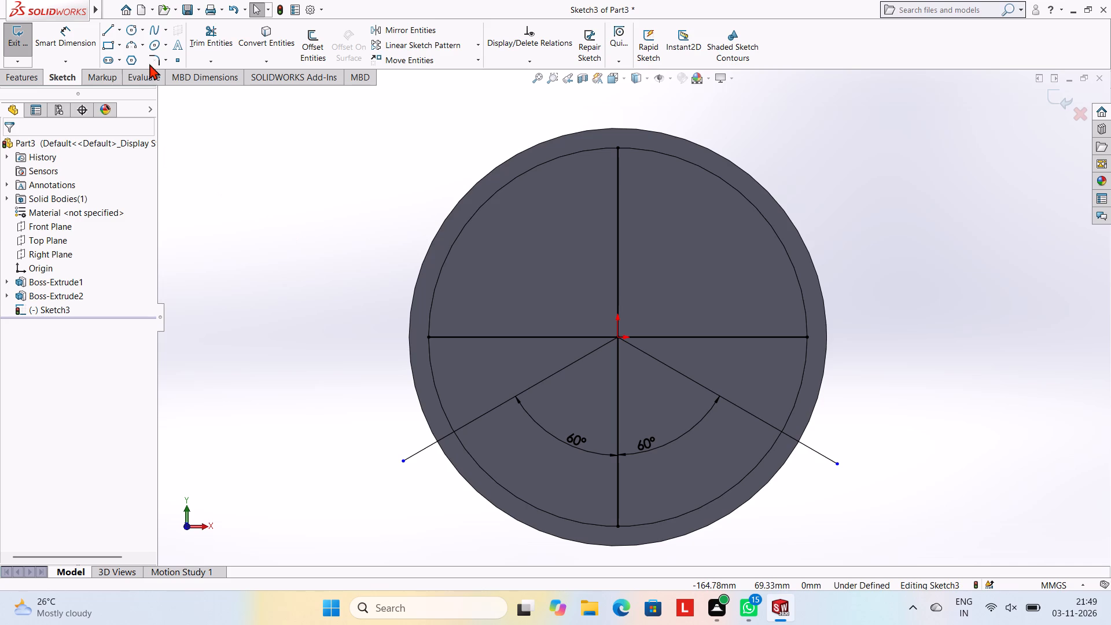
Draw a circle with a radius of 68 mm centred on the origin.
left_click(131, 23)
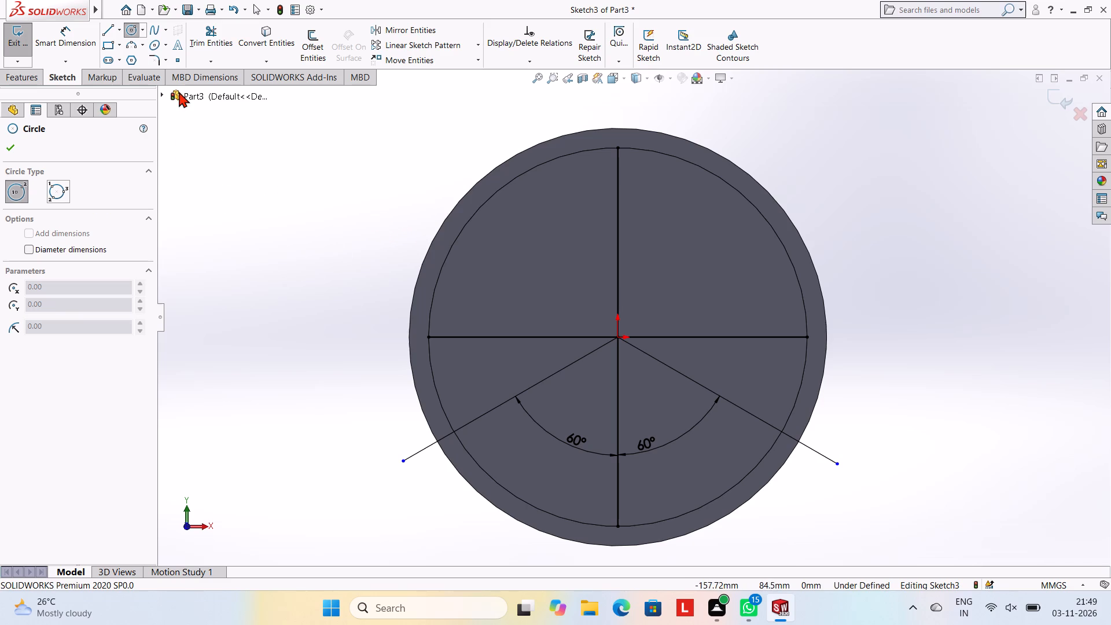
left_click(617, 337)
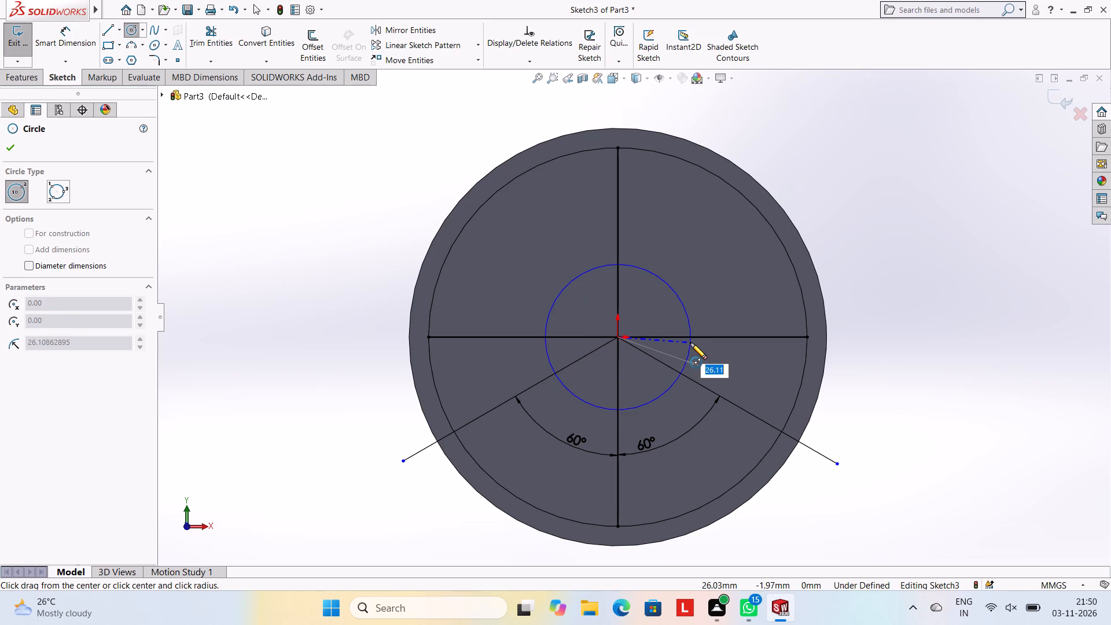
type("68")
key("Return")
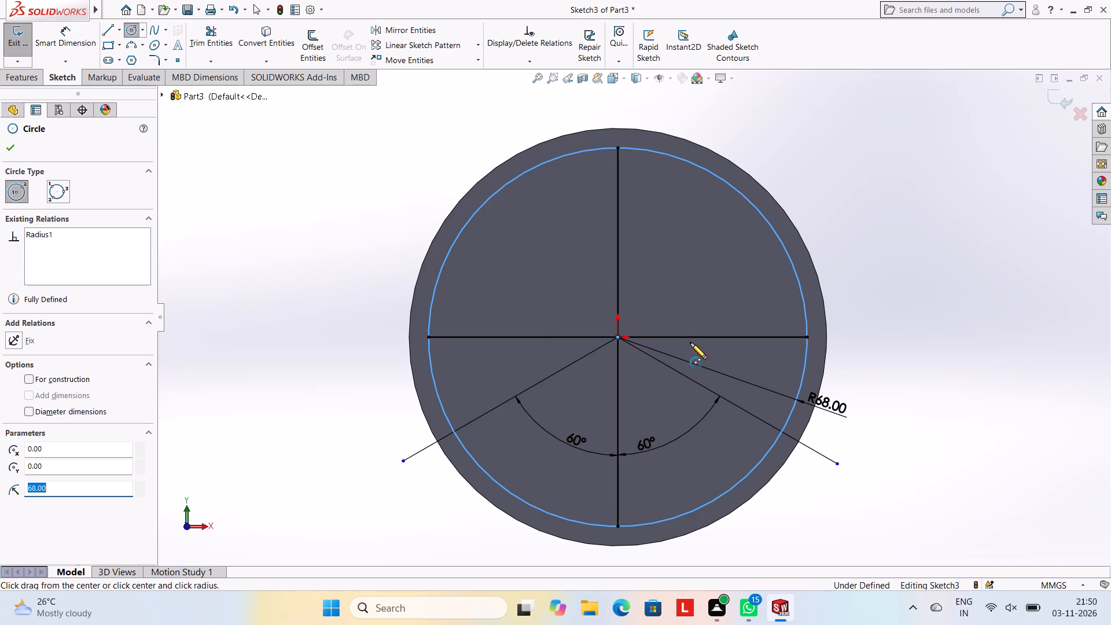
key("Escape")
key("Escape")
key("Escape")
key("Escape")
key("Escape")
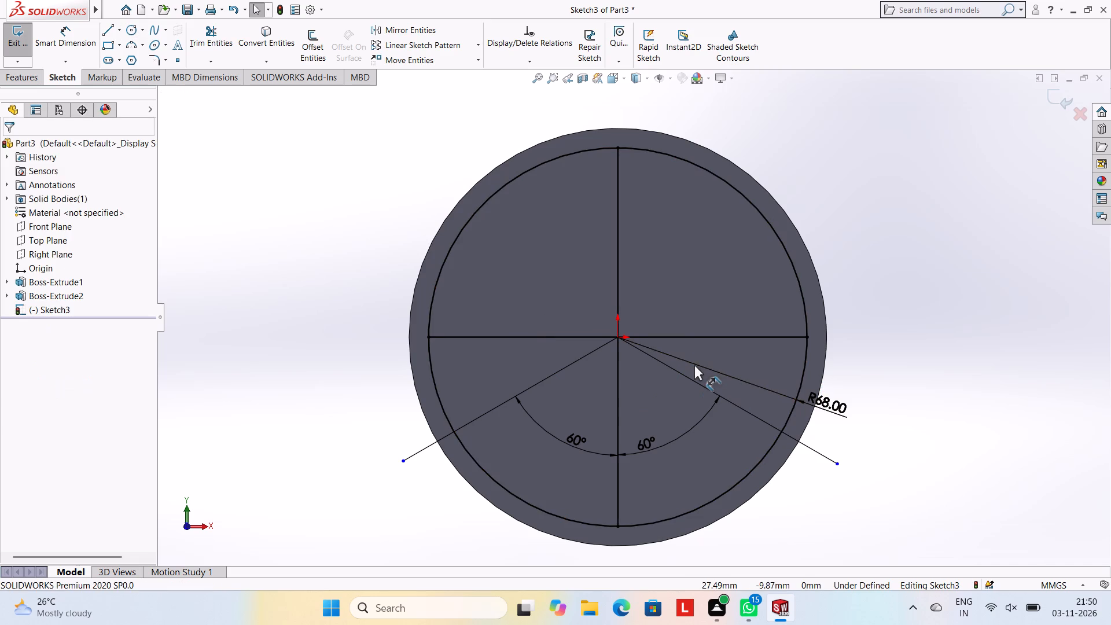
key("Escape")
key("Escape")
key("Escape")
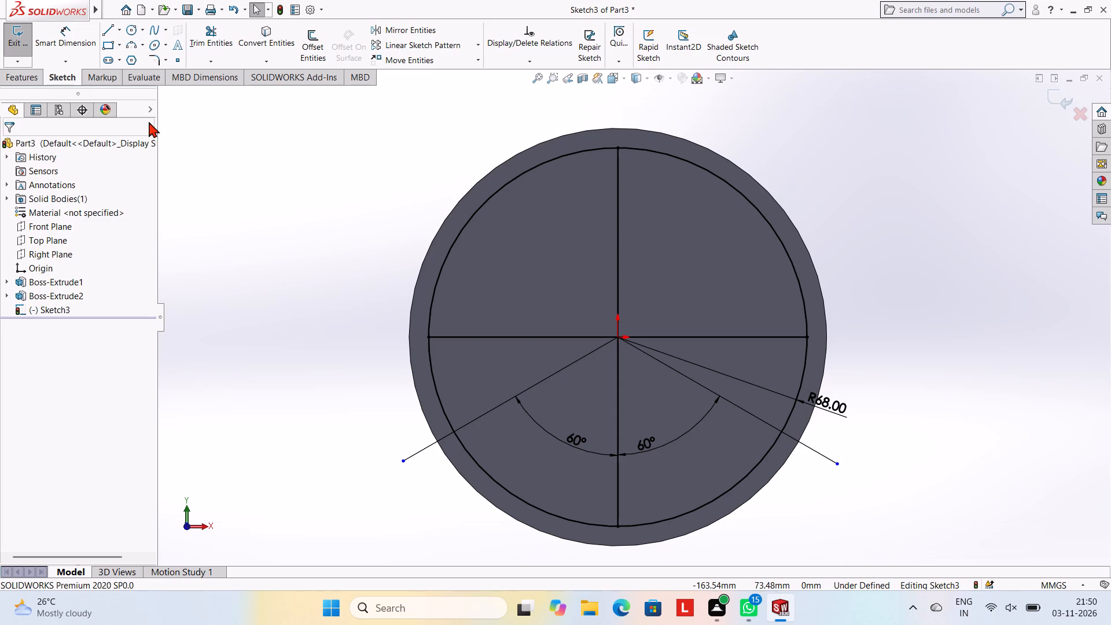
Trim the outer ends of both slanted lines back to the 68 mm radius circle.
left_click(134, 24)
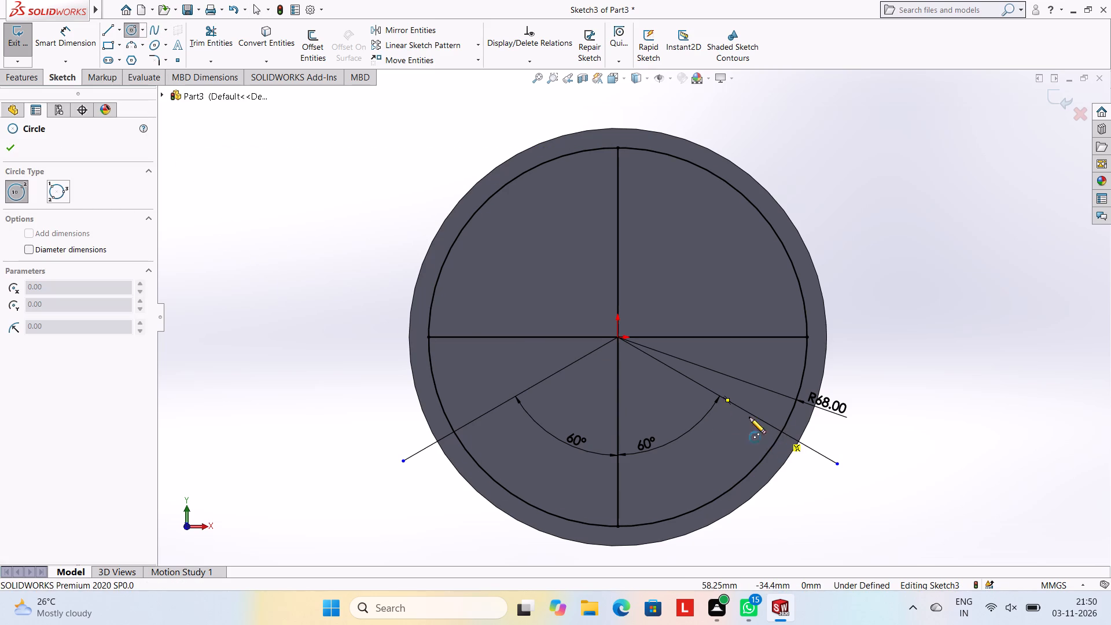
left_click(217, 47)
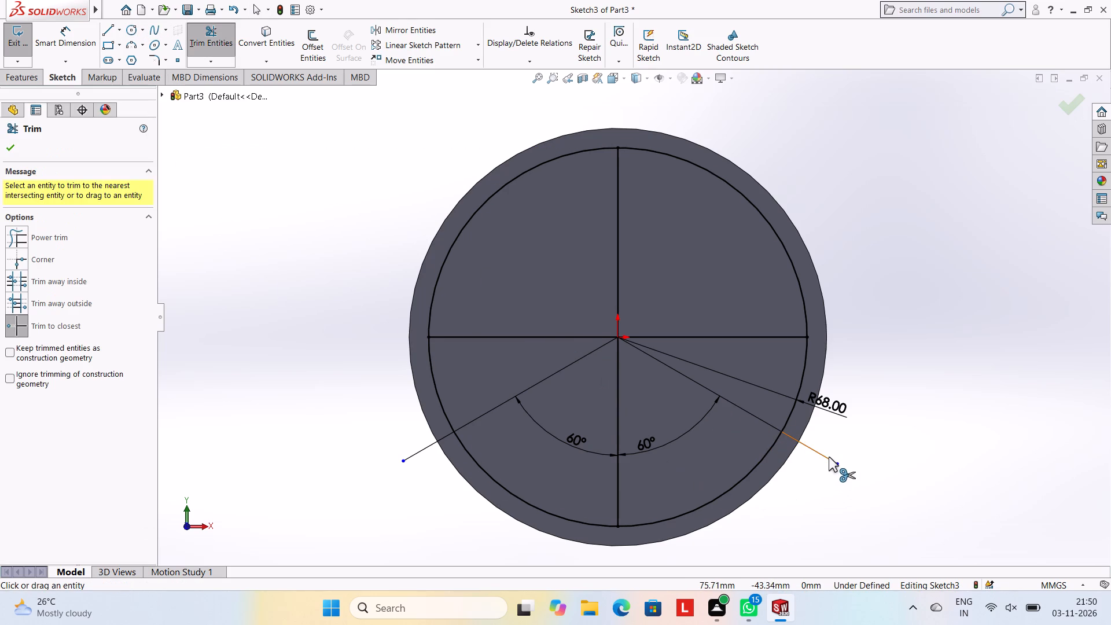
left_click(829, 457)
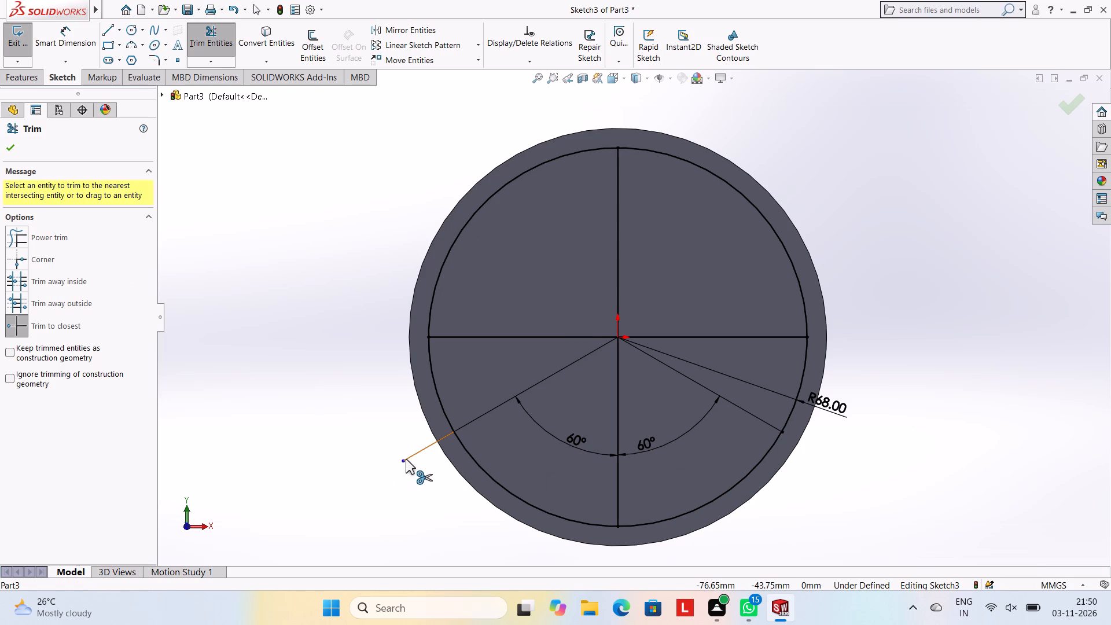
left_click(406, 459)
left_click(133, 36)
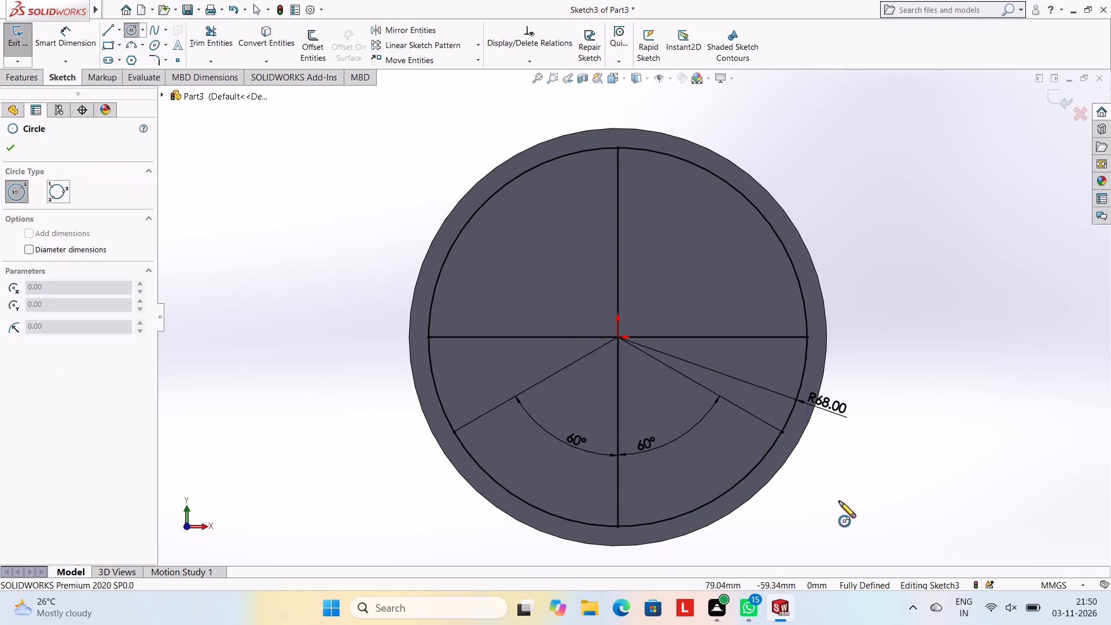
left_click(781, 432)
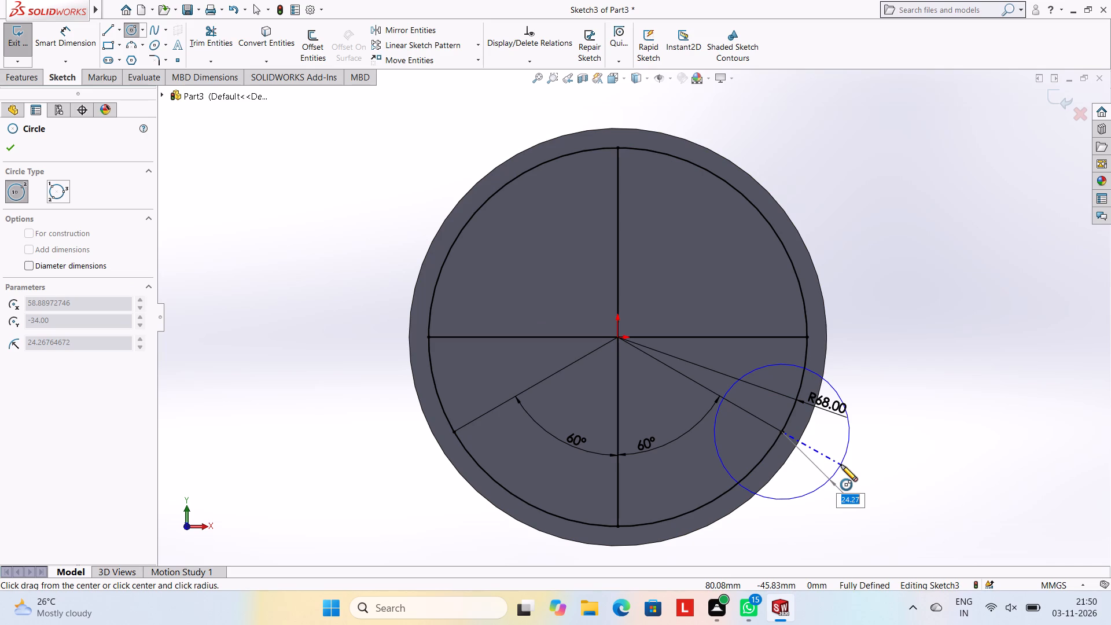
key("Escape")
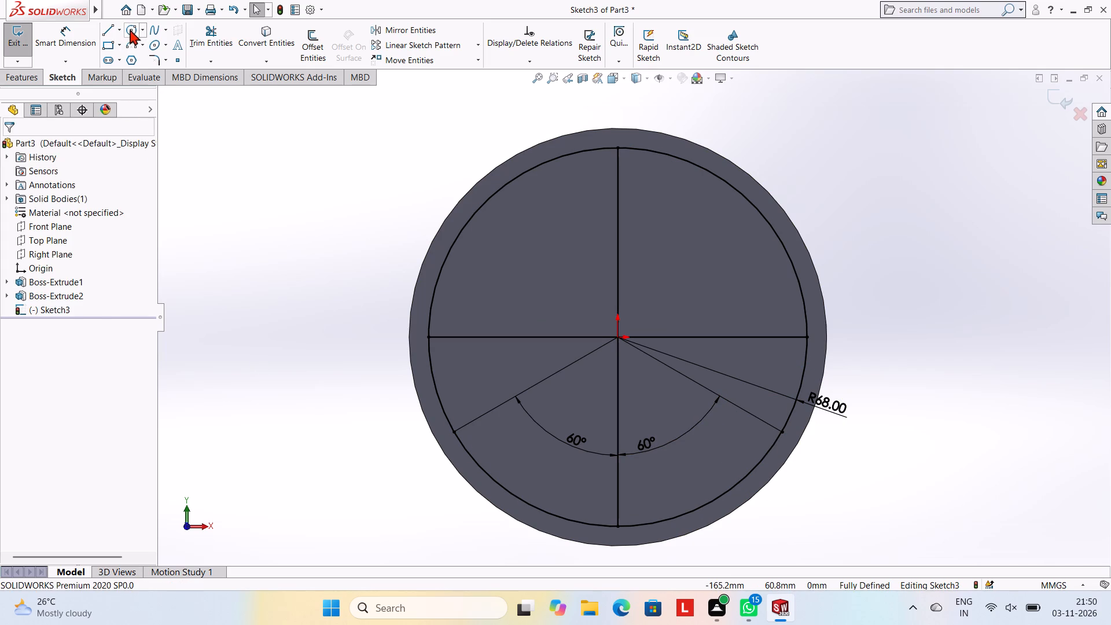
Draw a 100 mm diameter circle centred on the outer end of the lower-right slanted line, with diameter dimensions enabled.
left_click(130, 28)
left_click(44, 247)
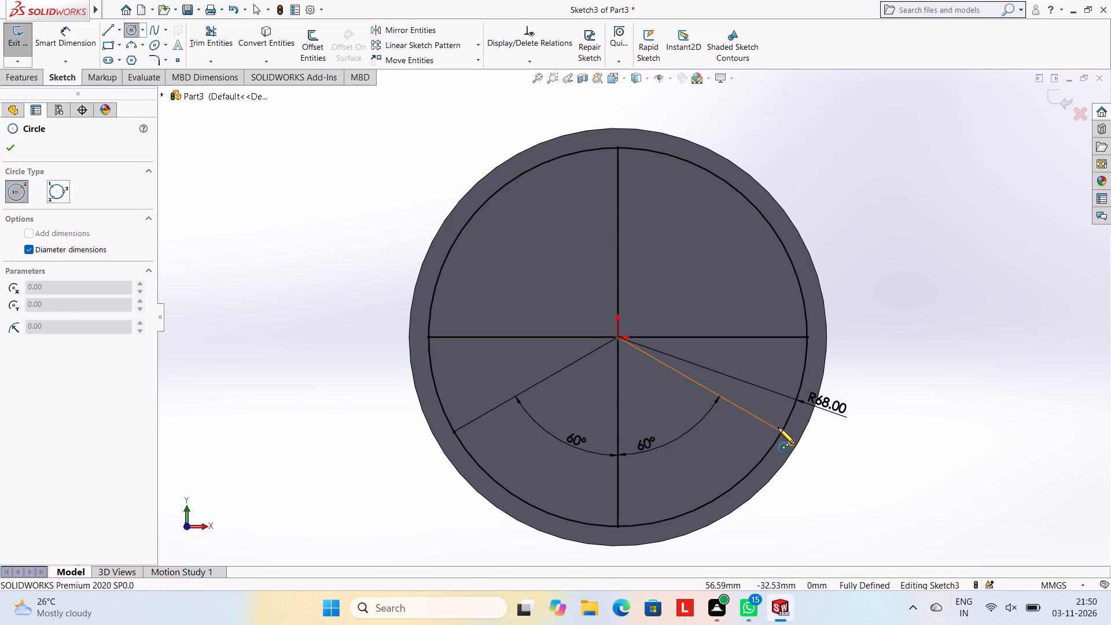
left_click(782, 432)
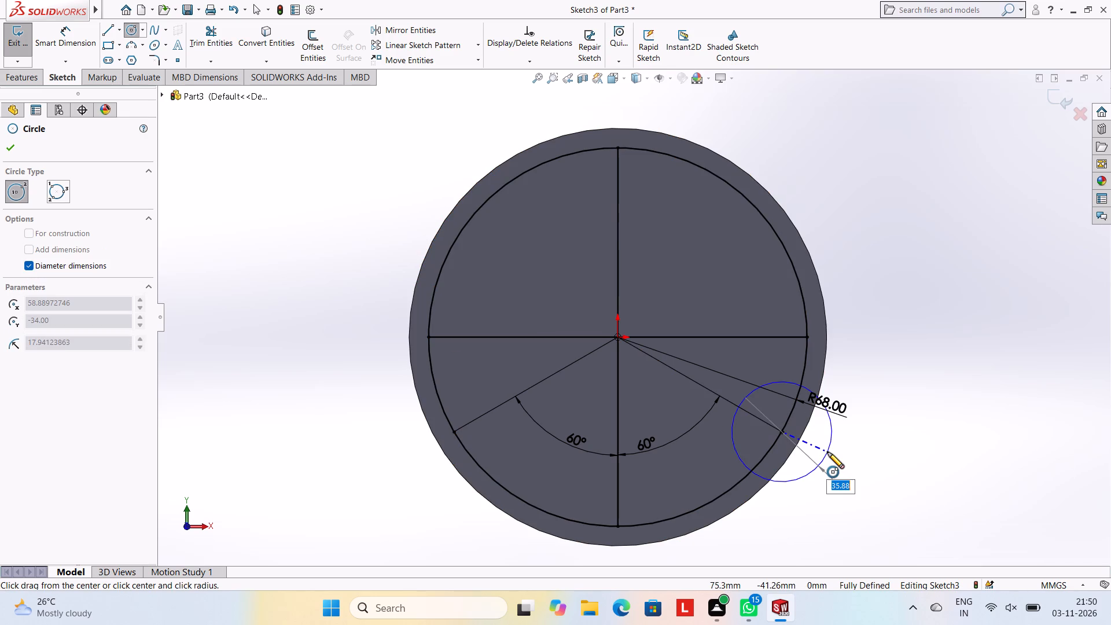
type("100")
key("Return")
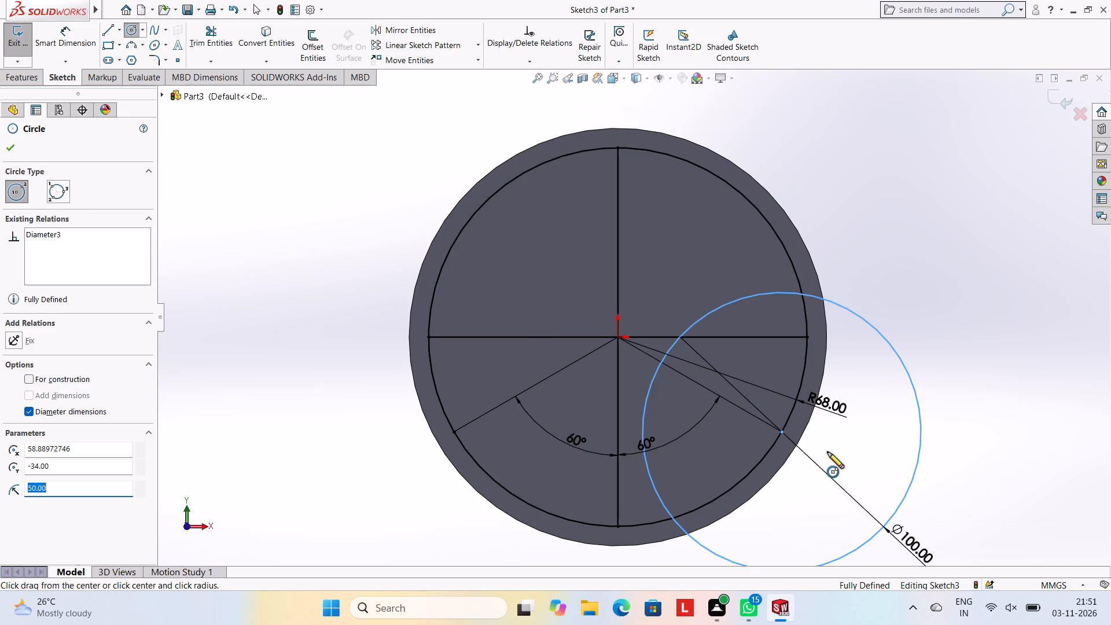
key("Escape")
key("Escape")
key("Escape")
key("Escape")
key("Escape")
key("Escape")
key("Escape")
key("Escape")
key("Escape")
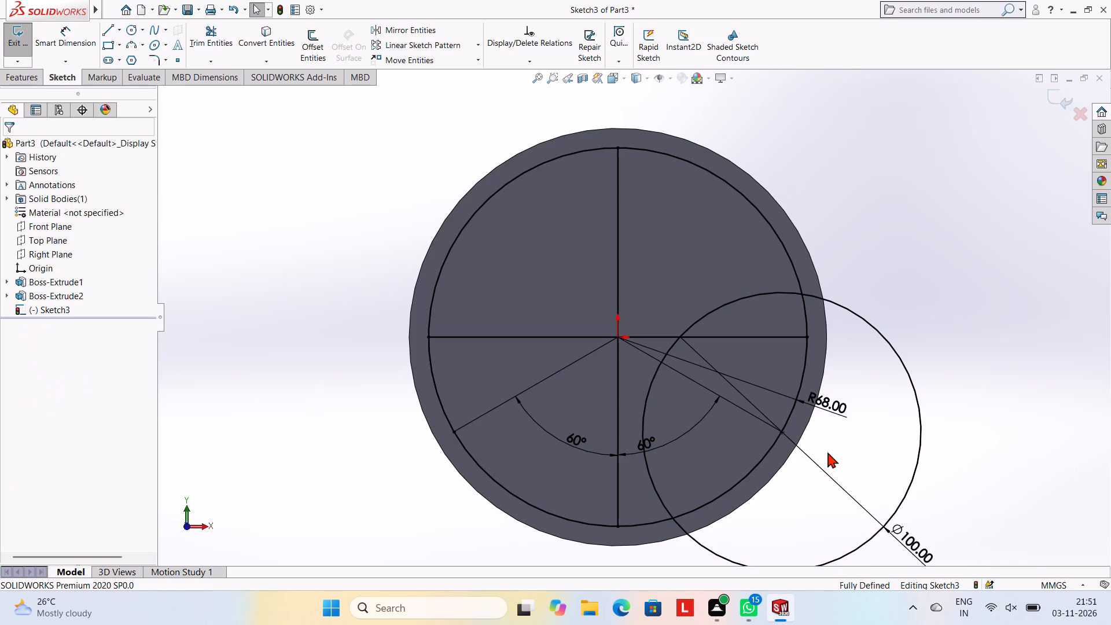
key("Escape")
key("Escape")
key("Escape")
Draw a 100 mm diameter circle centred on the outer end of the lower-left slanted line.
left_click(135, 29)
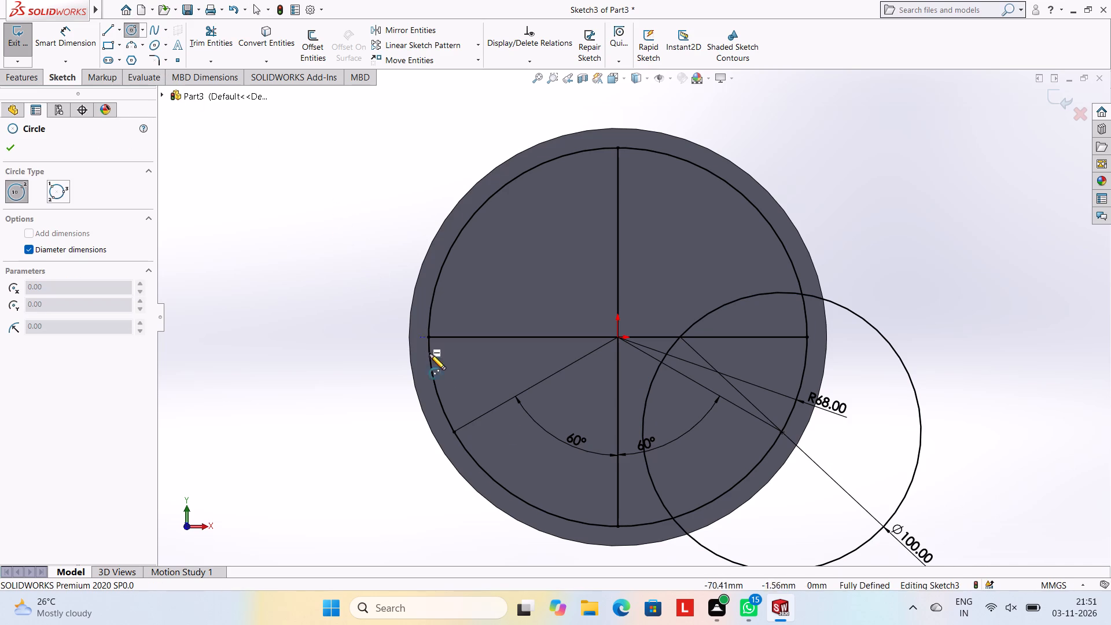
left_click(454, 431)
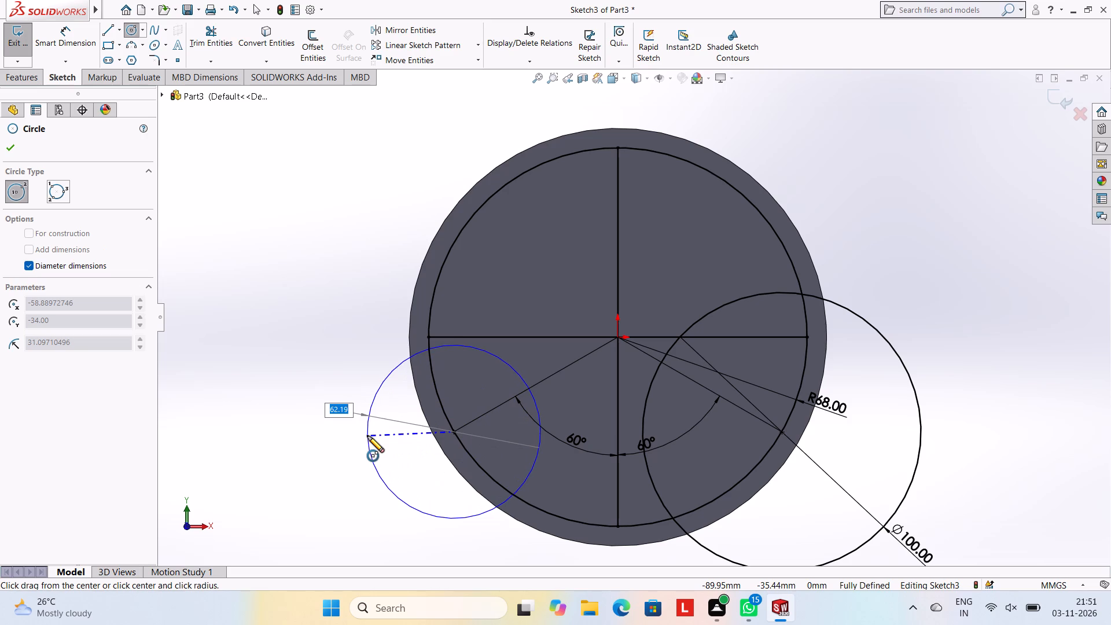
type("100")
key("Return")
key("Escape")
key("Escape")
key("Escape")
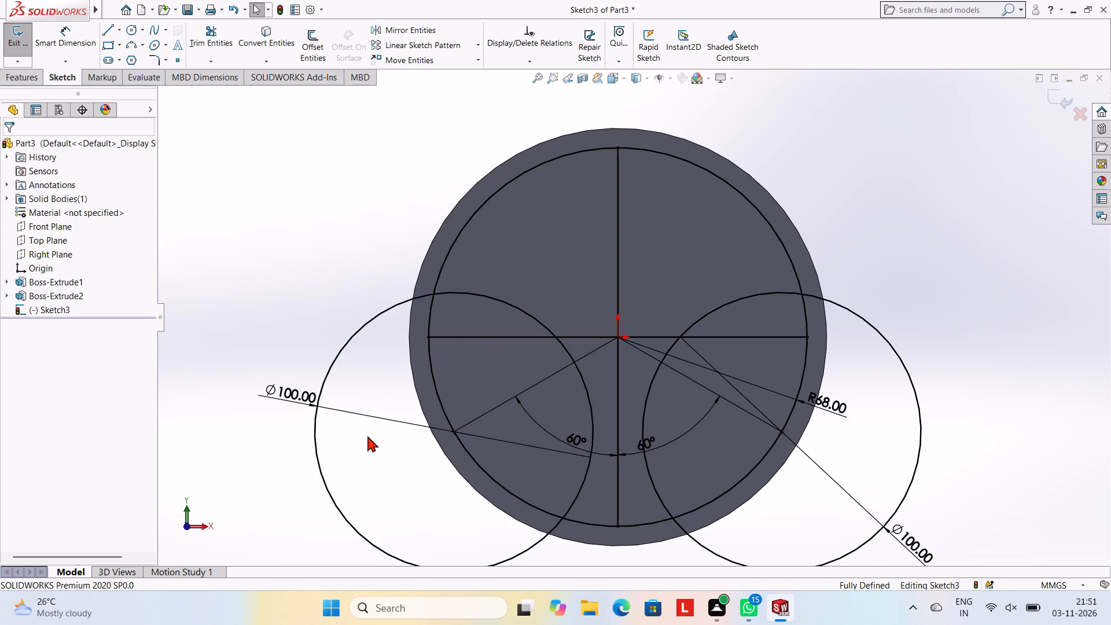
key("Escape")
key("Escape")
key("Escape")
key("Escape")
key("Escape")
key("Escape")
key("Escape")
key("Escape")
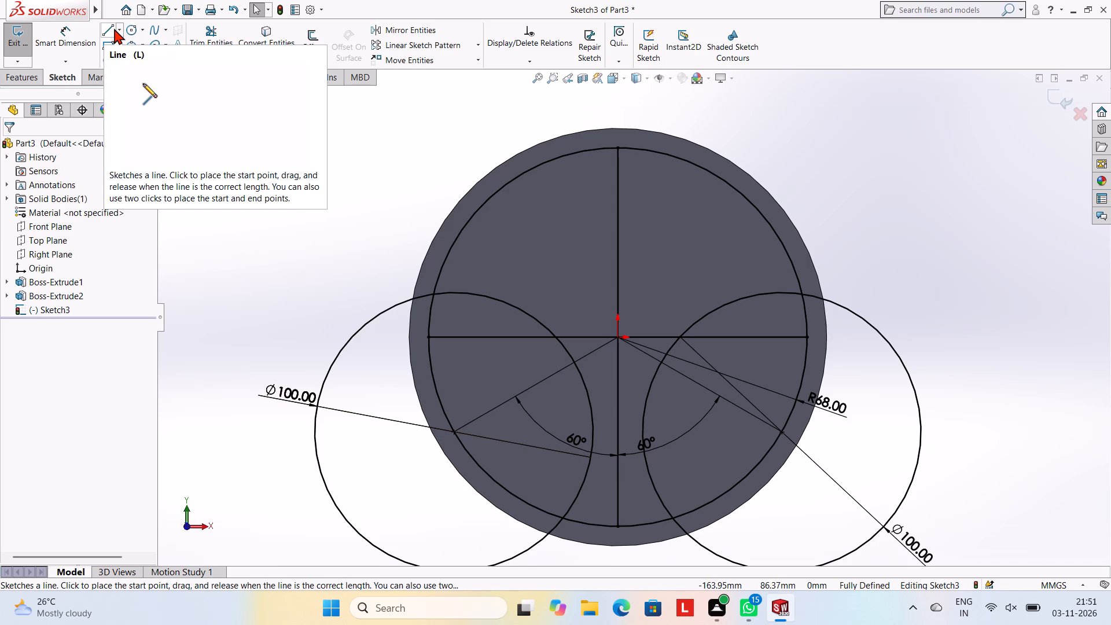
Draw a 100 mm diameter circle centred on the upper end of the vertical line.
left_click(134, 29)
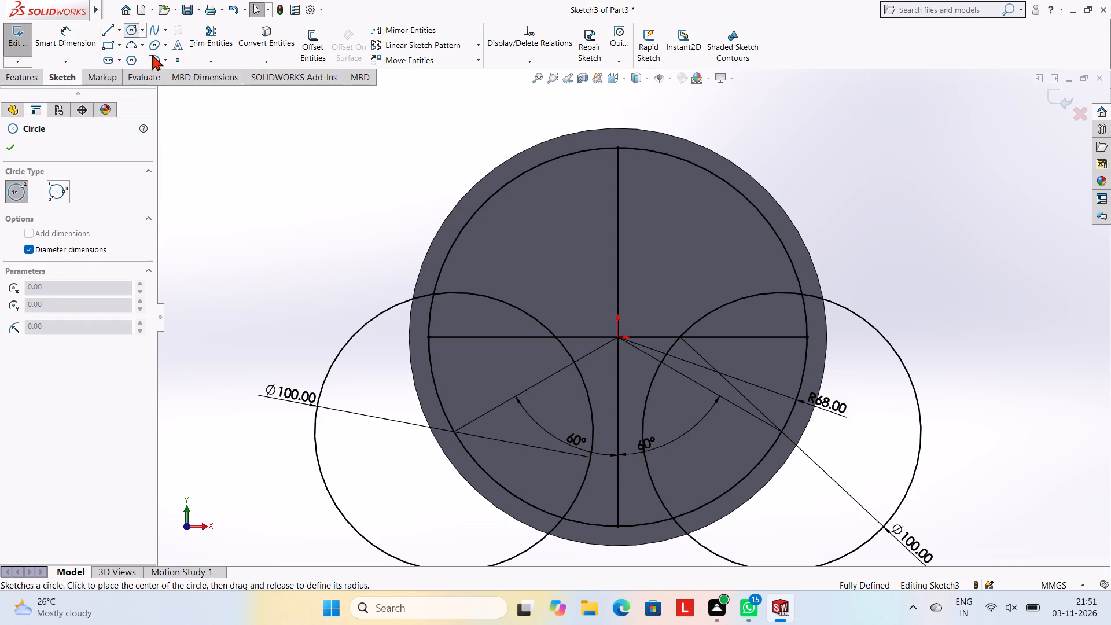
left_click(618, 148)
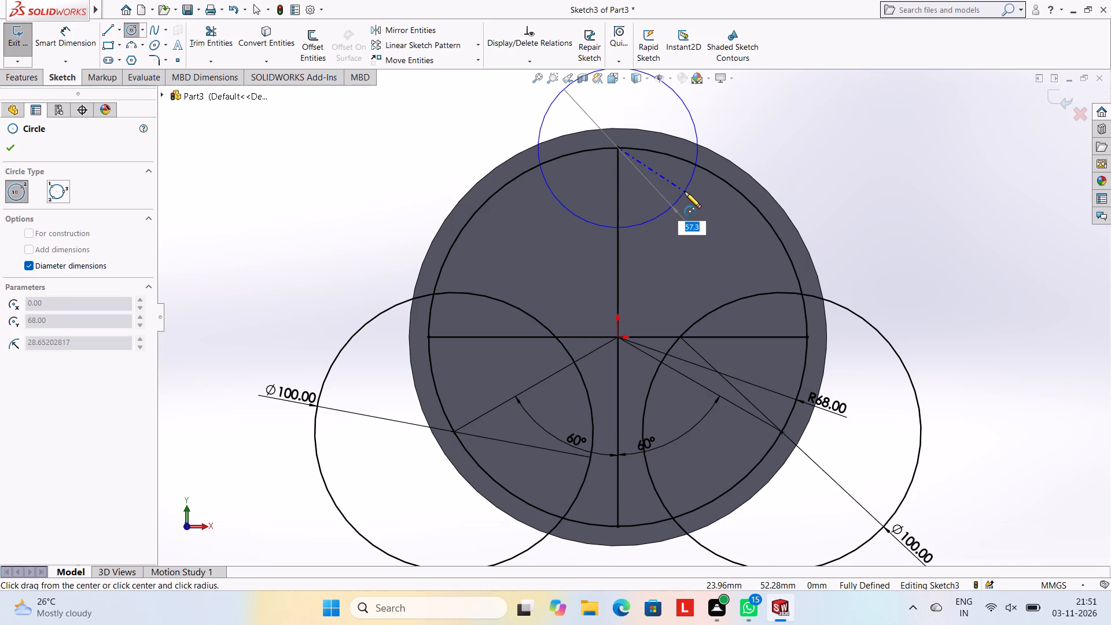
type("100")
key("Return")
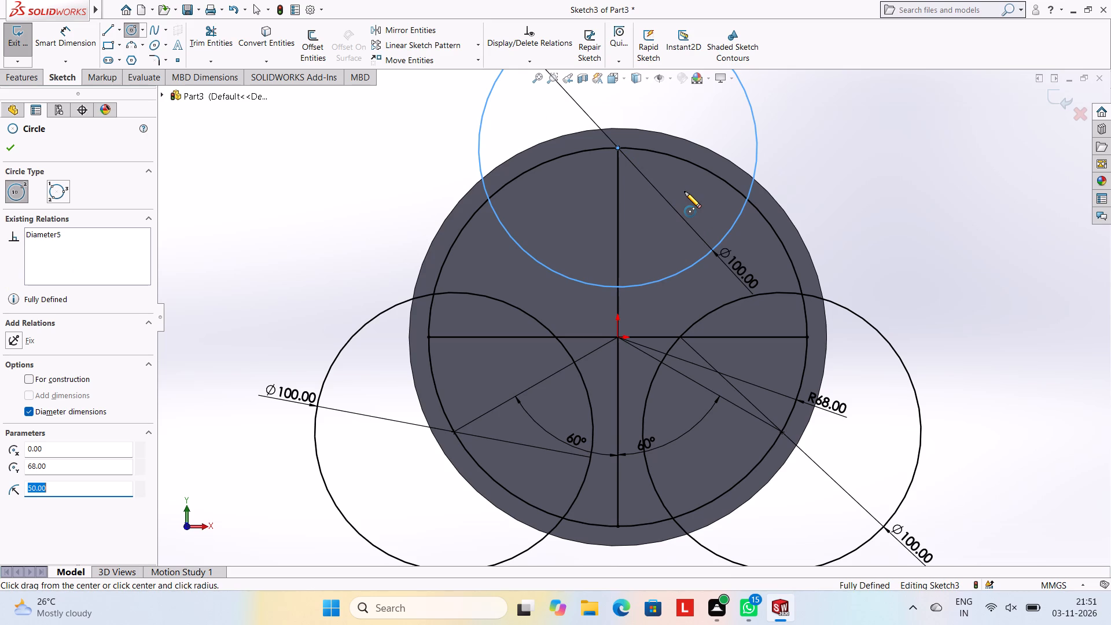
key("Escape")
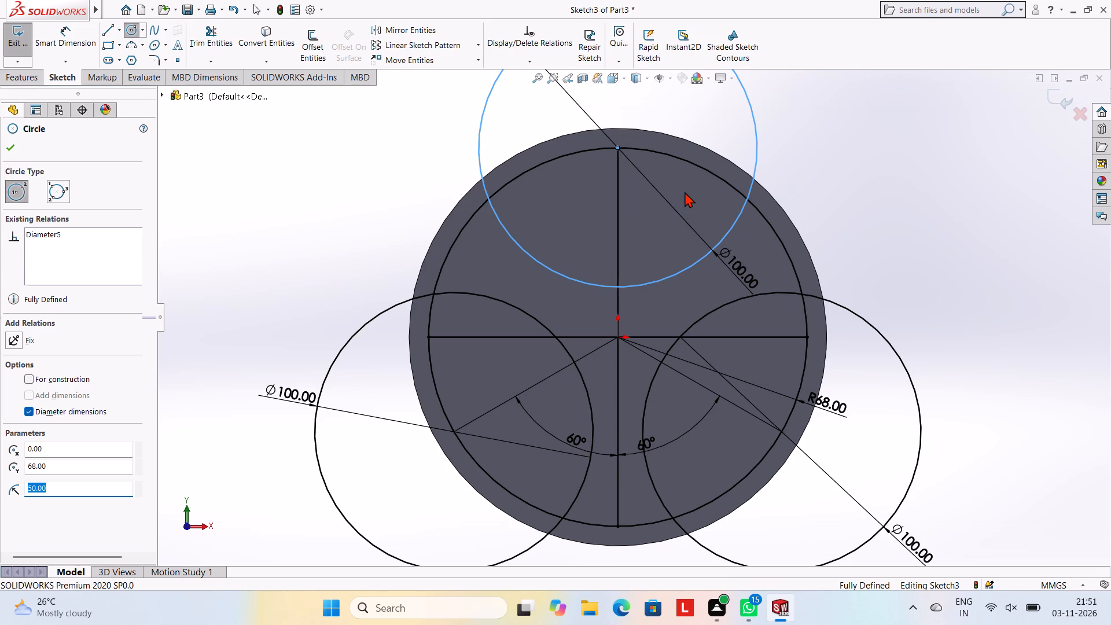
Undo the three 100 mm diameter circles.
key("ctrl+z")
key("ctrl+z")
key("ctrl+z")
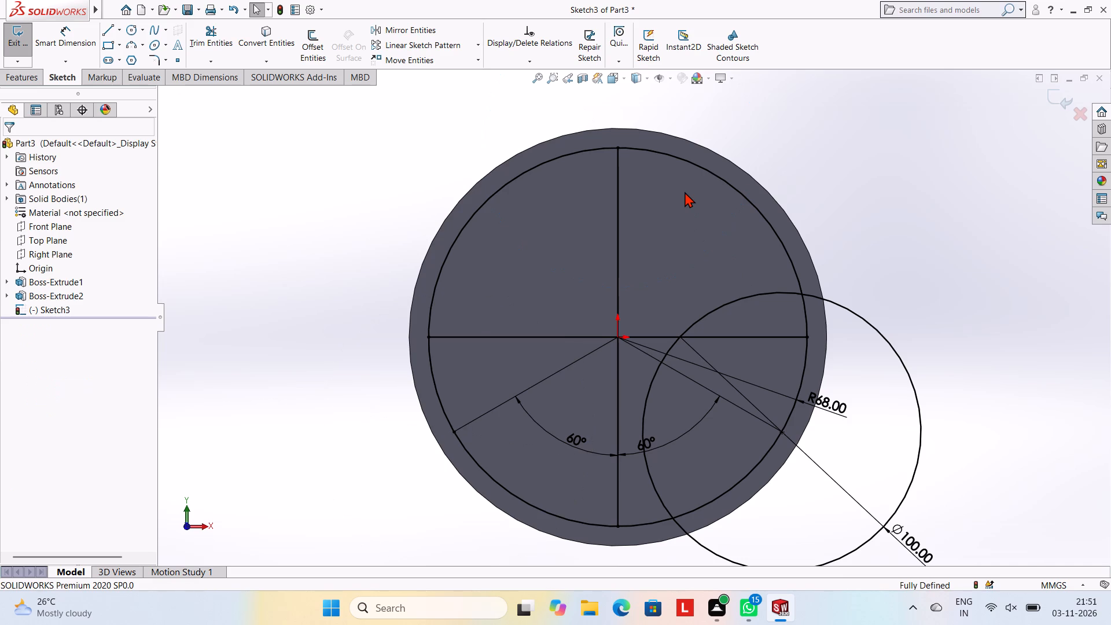
Draw a circle with a radius of 90 mm centred on the origin, with diameter dimensions disabled.
scroll(685, 192, "down", 2)
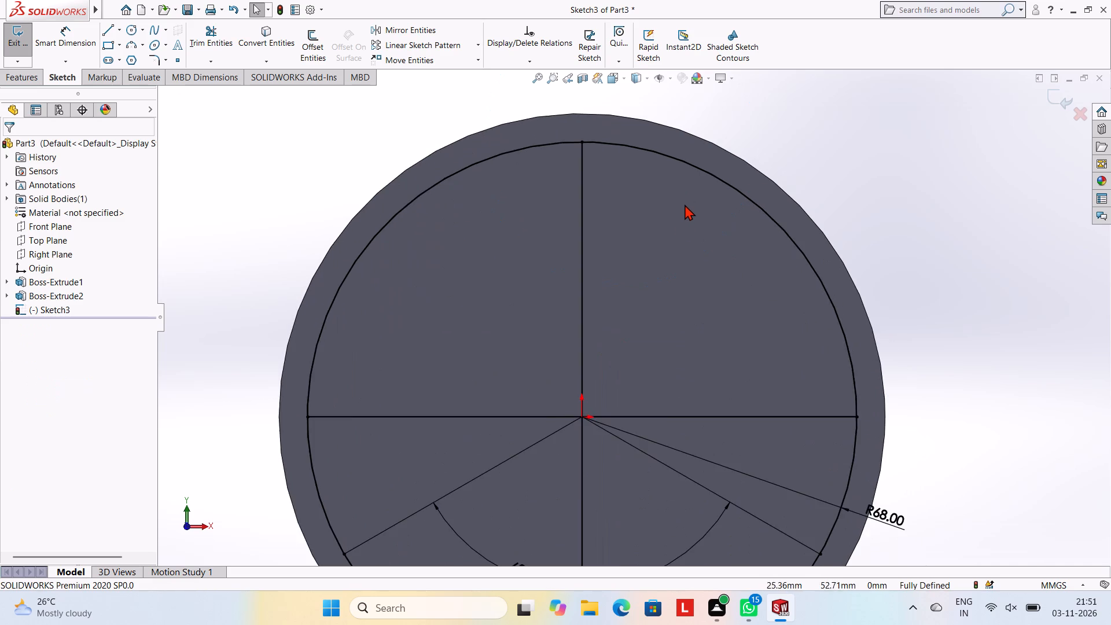
scroll(692, 285, "up", 2)
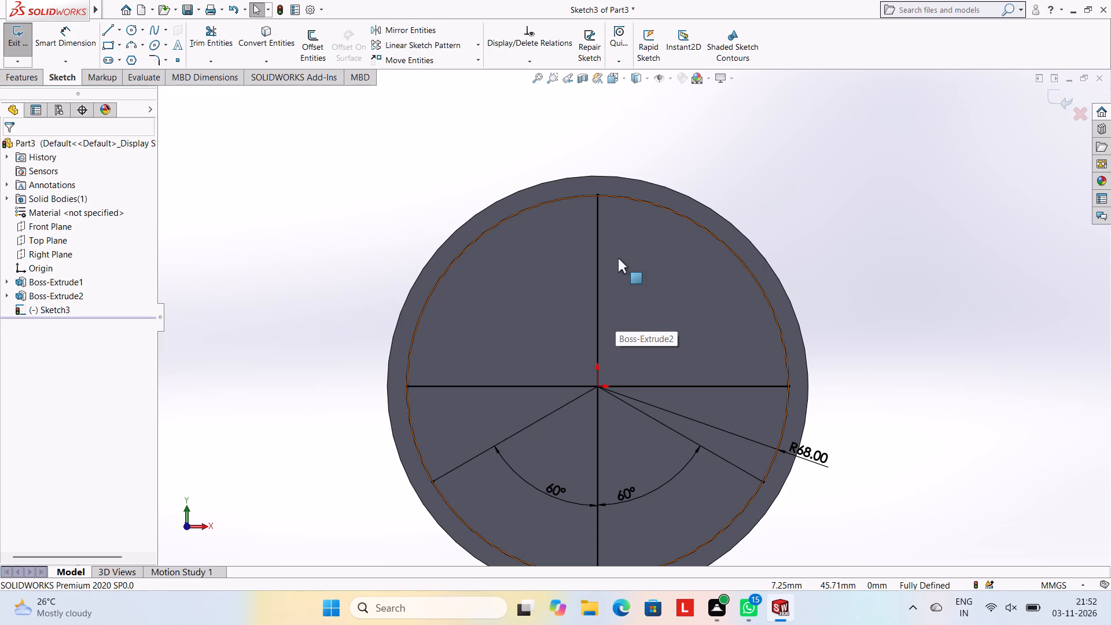
scroll(641, 410, "up", 2)
scroll(641, 410, "down", 1)
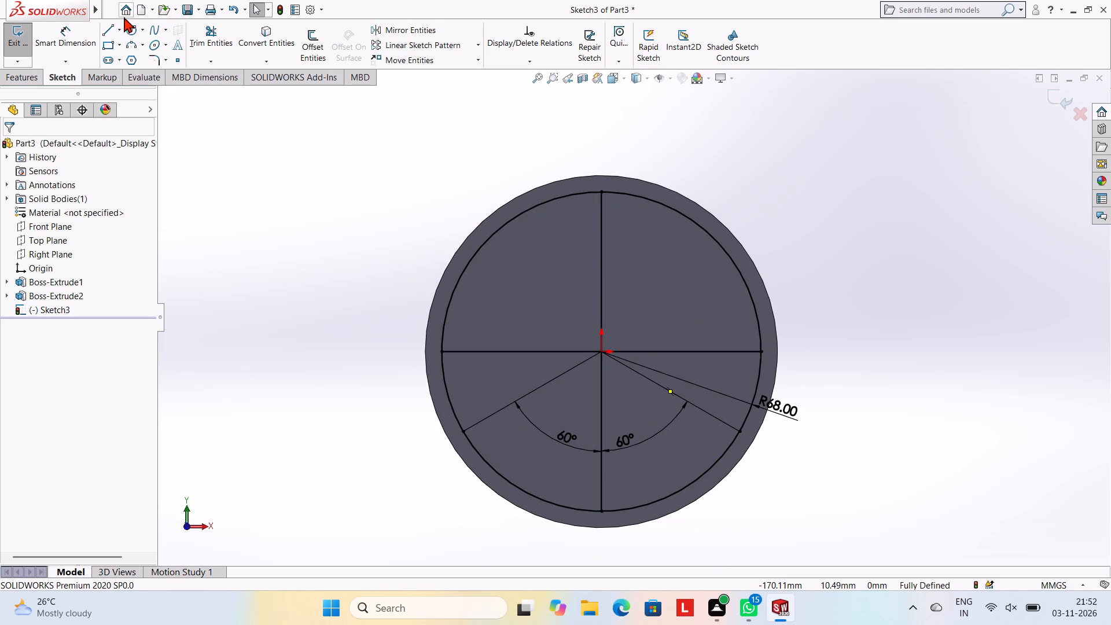
left_click(131, 27)
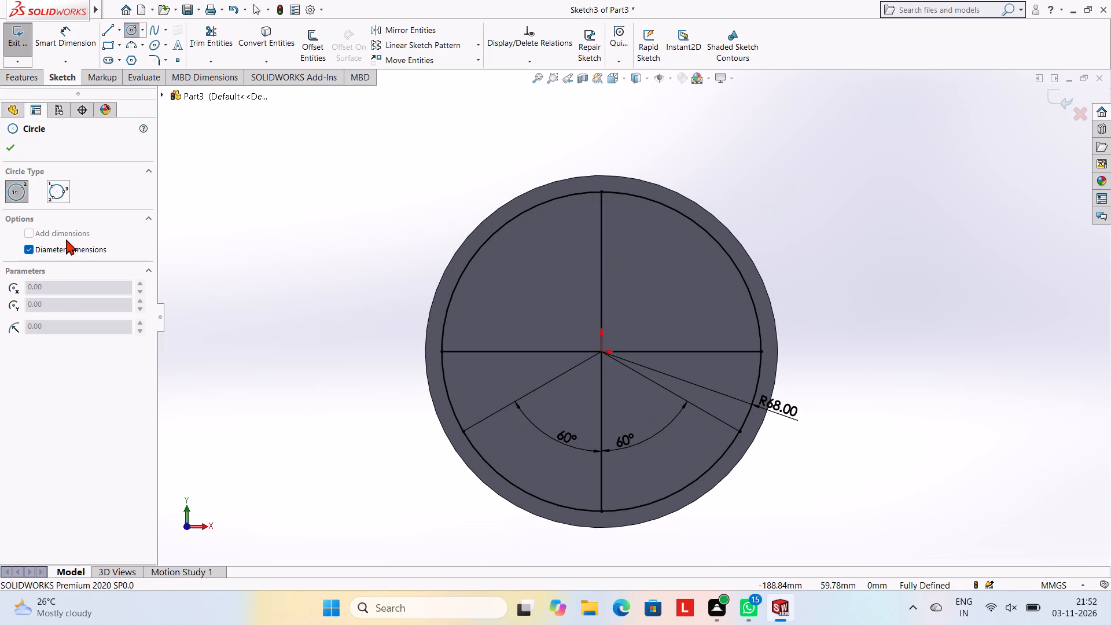
left_click(51, 247)
left_click(603, 352)
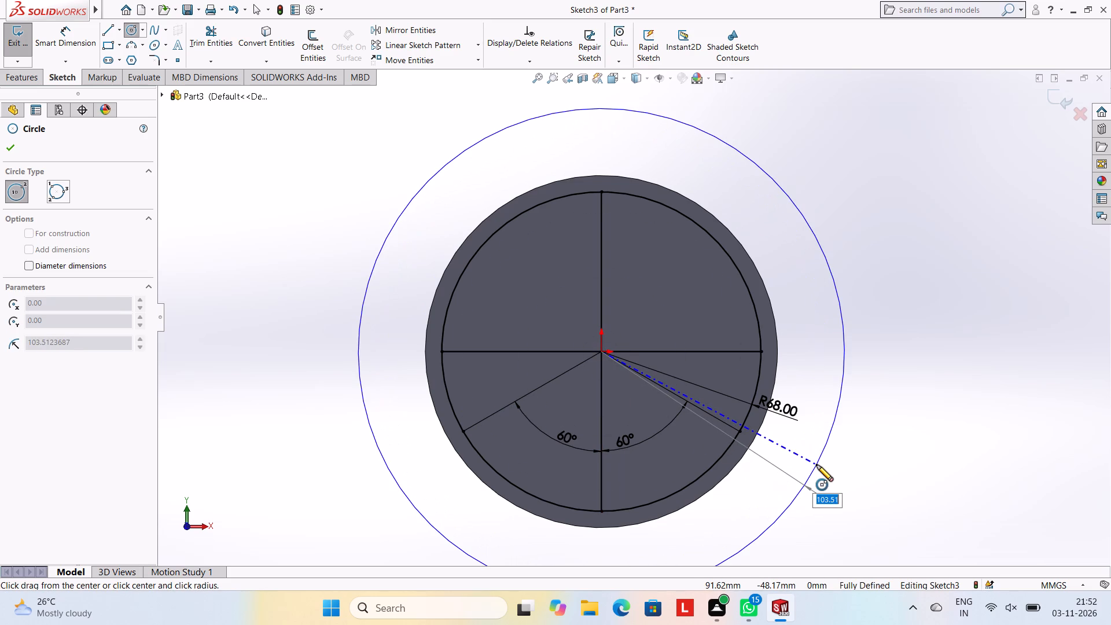
type("90")
key("Return")
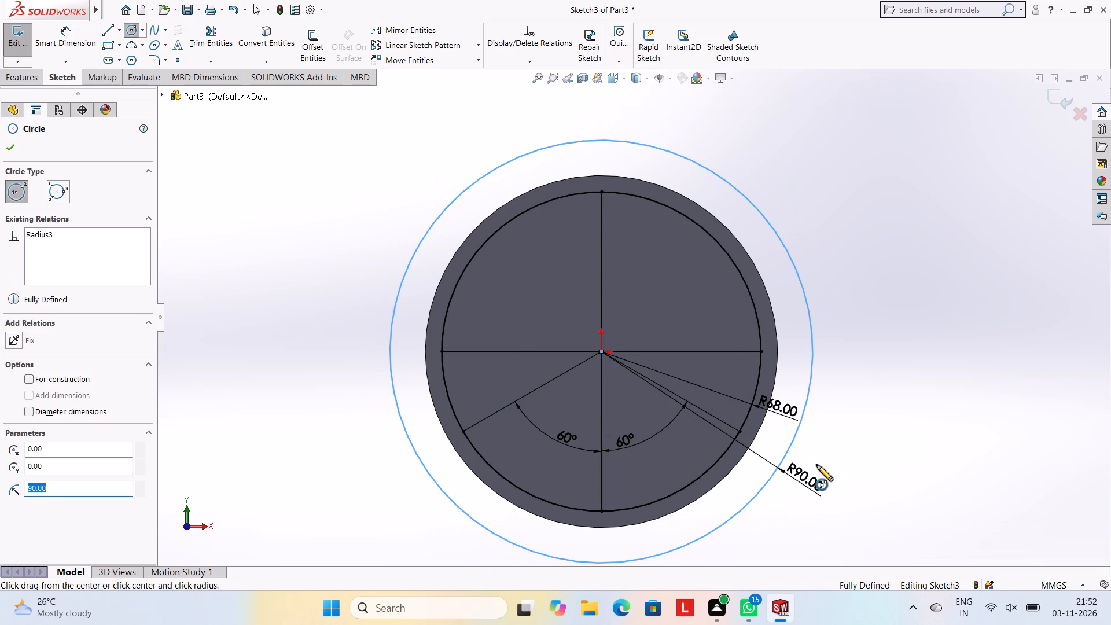
key("Escape")
key("Escape")
key("Escape")
key("Escape")
key("Escape")
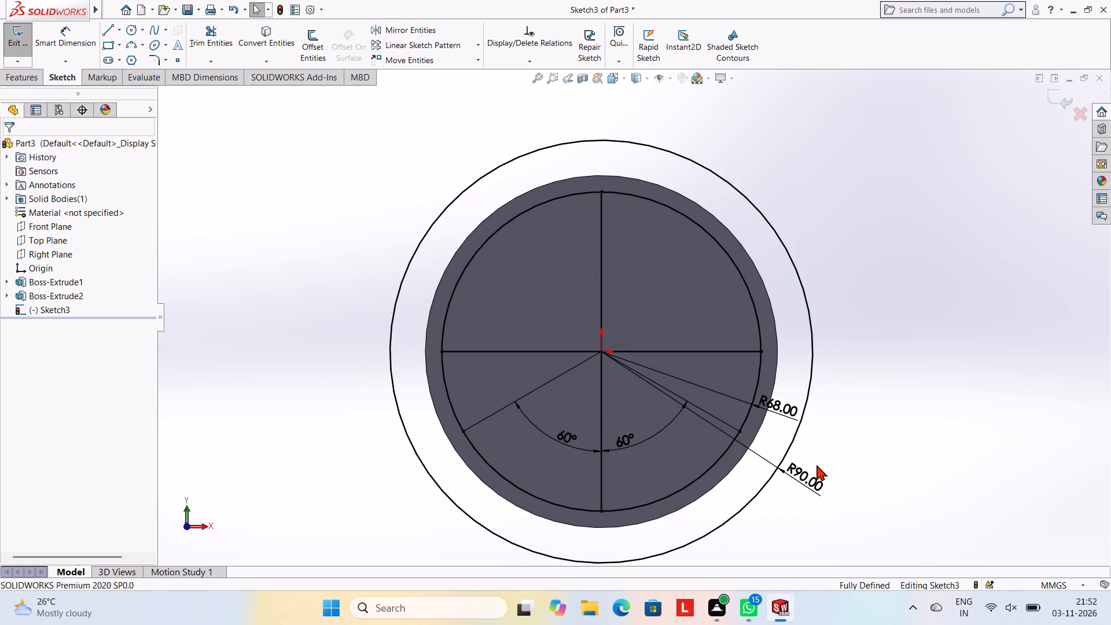
key("Escape")
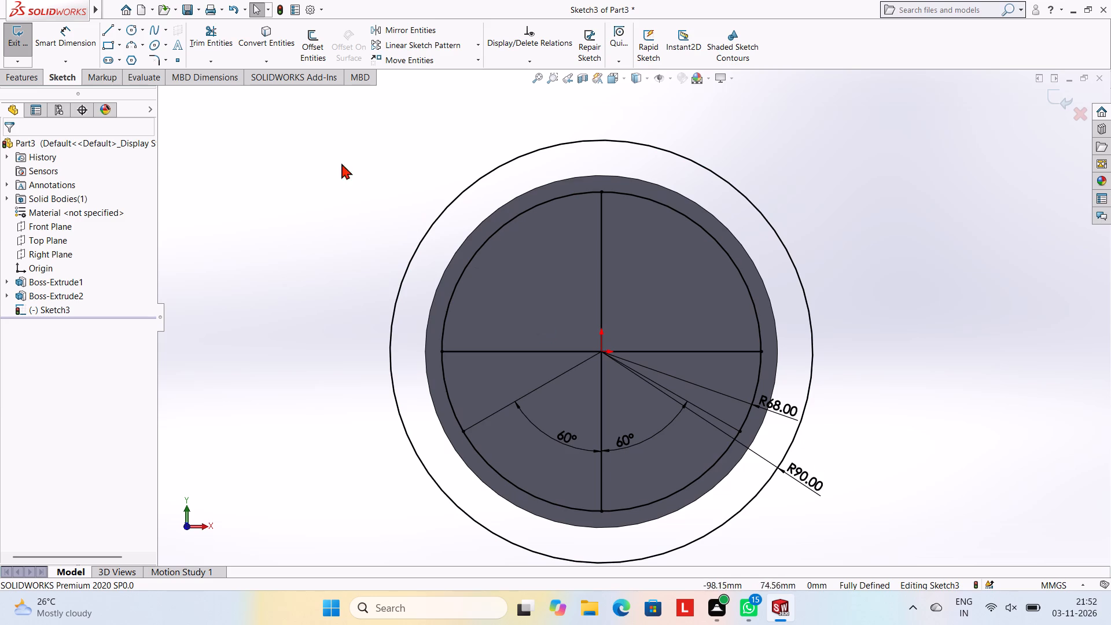
Draw a vertical line about 34 mm long upward from the vertical radial line's top end, past the 90 mm radius circle.
left_click(111, 32)
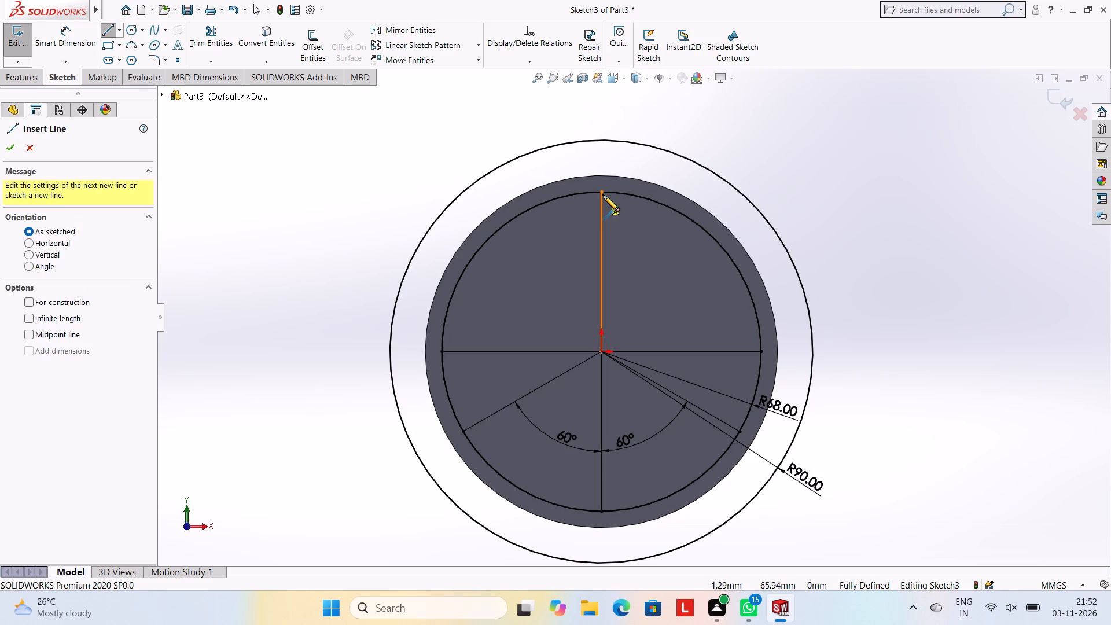
left_click(601, 192)
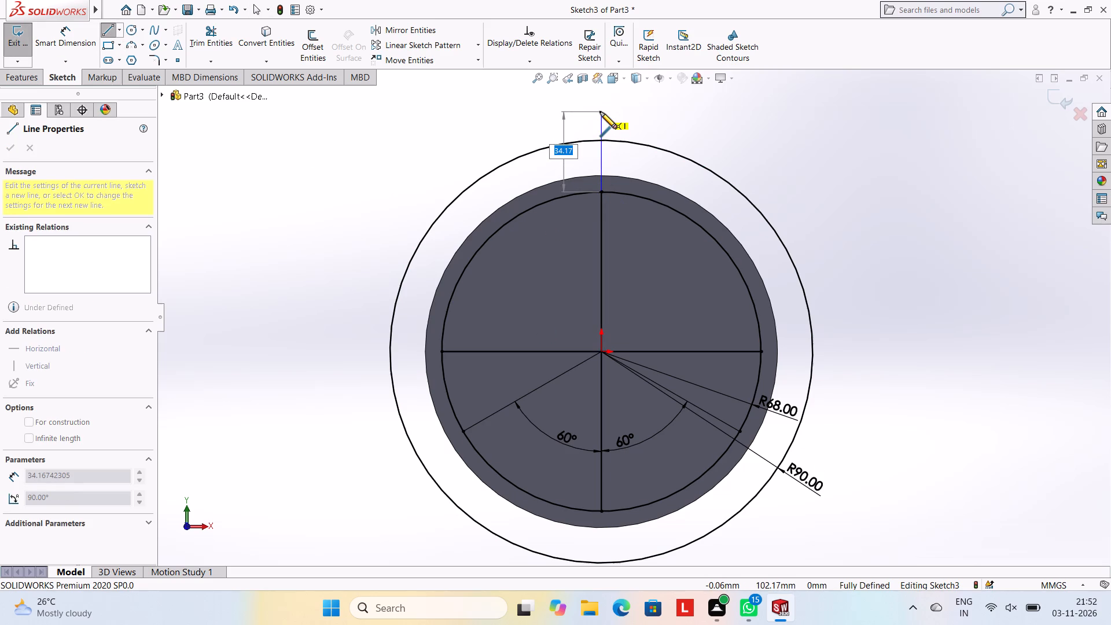
left_click(600, 112)
key("Escape")
key("Escape")
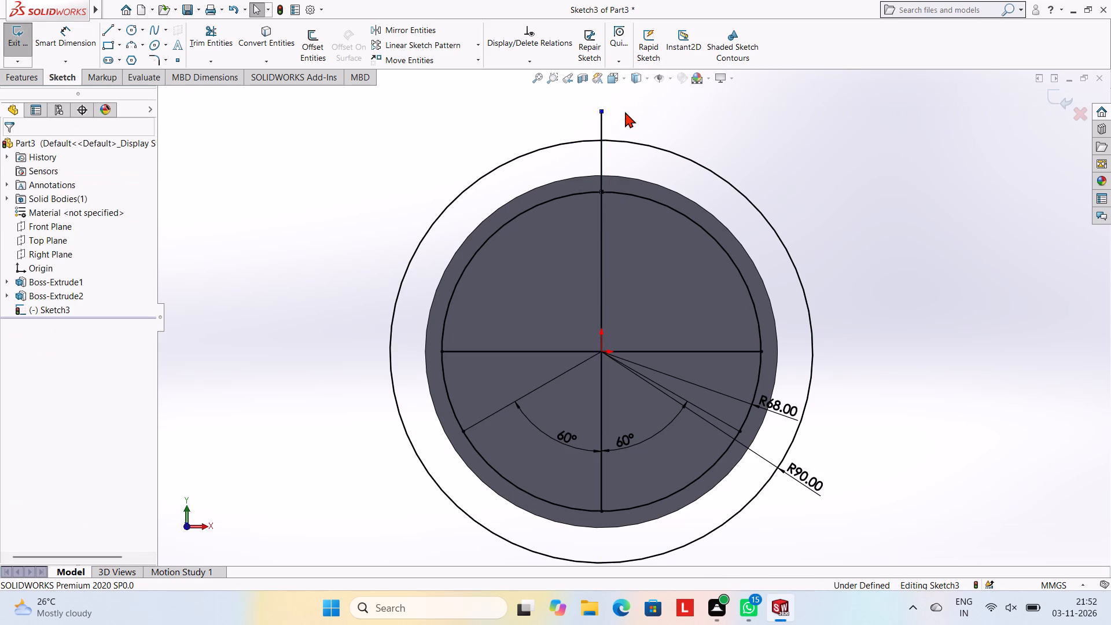
key("Escape")
key("Escape")
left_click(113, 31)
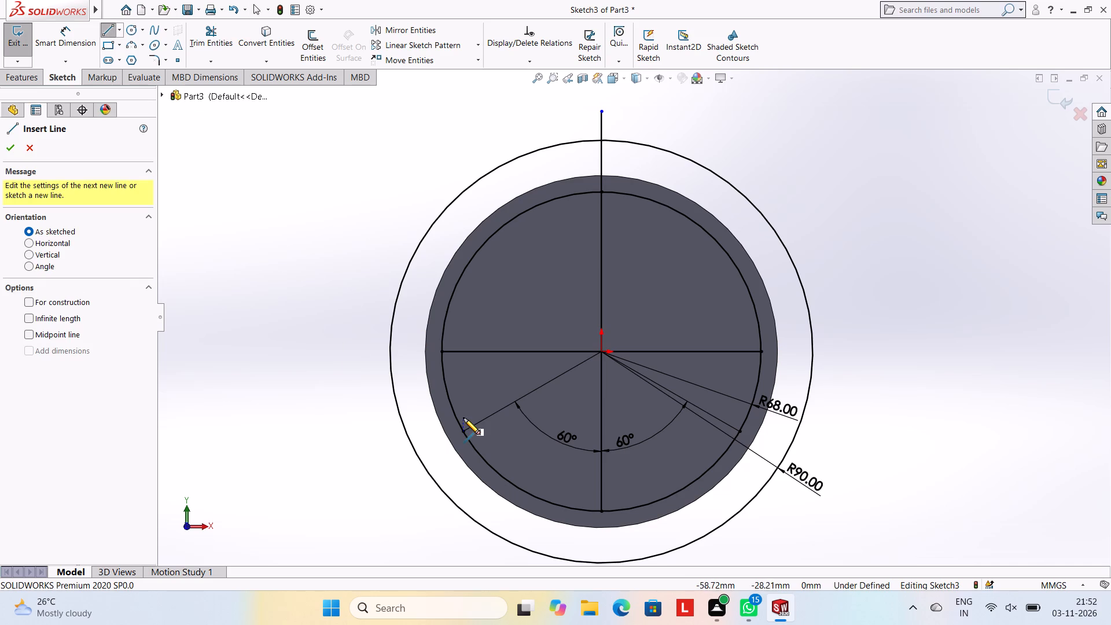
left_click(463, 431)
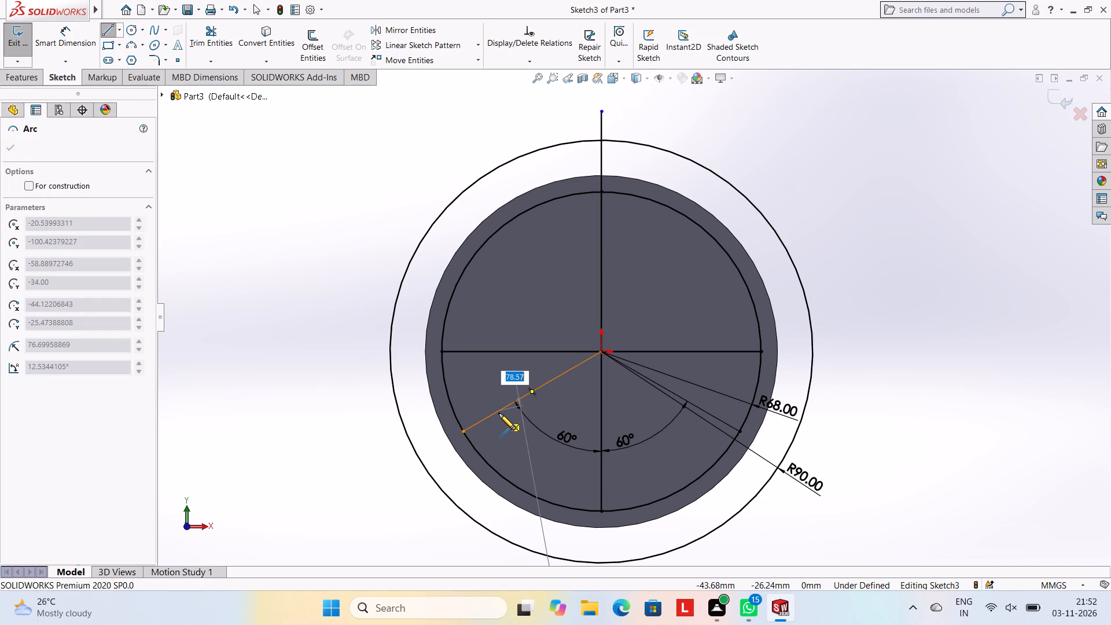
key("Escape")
Draw a line about 46 mm long continuing the lower-left radial line outward past the 90 mm radius circle.
left_click(110, 33)
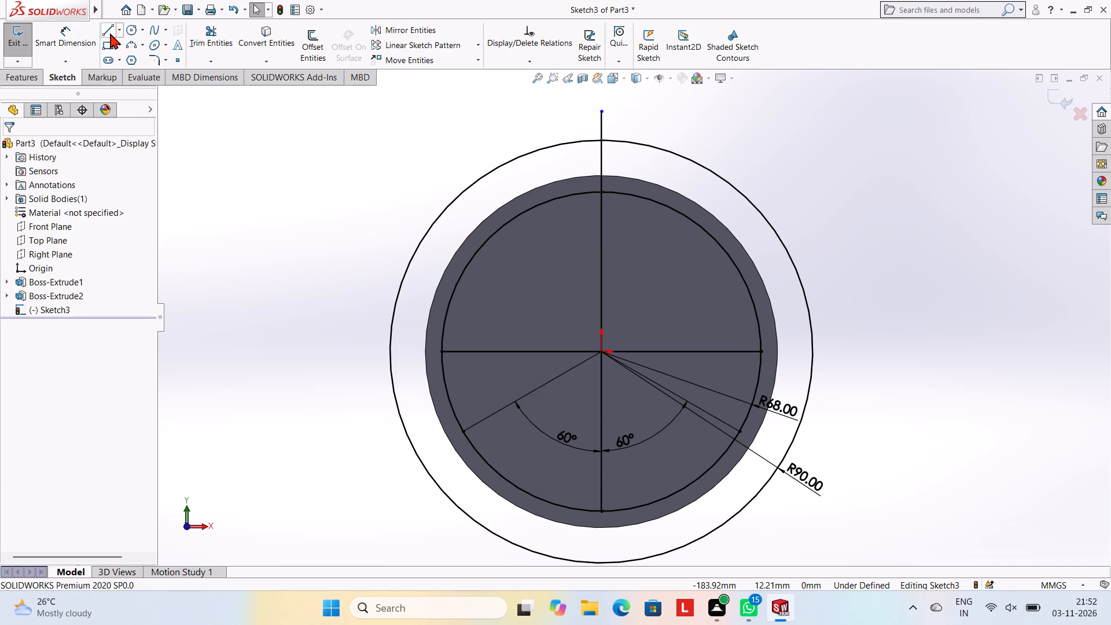
left_click(463, 432)
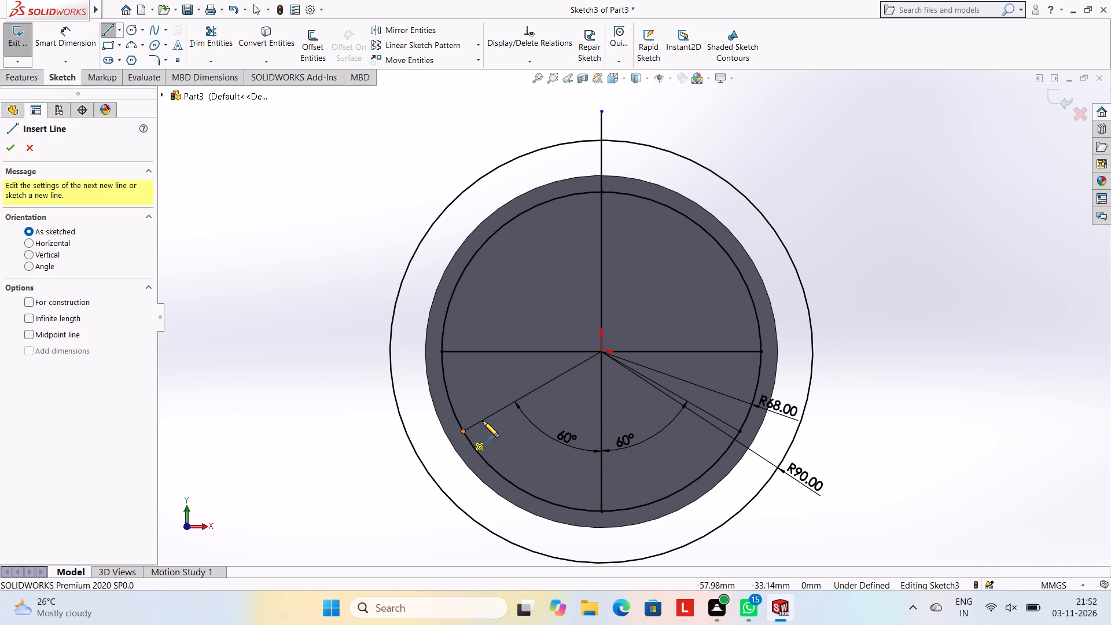
left_click(369, 482)
key("Escape")
key("Escape")
key("Escape")
key("Escape")
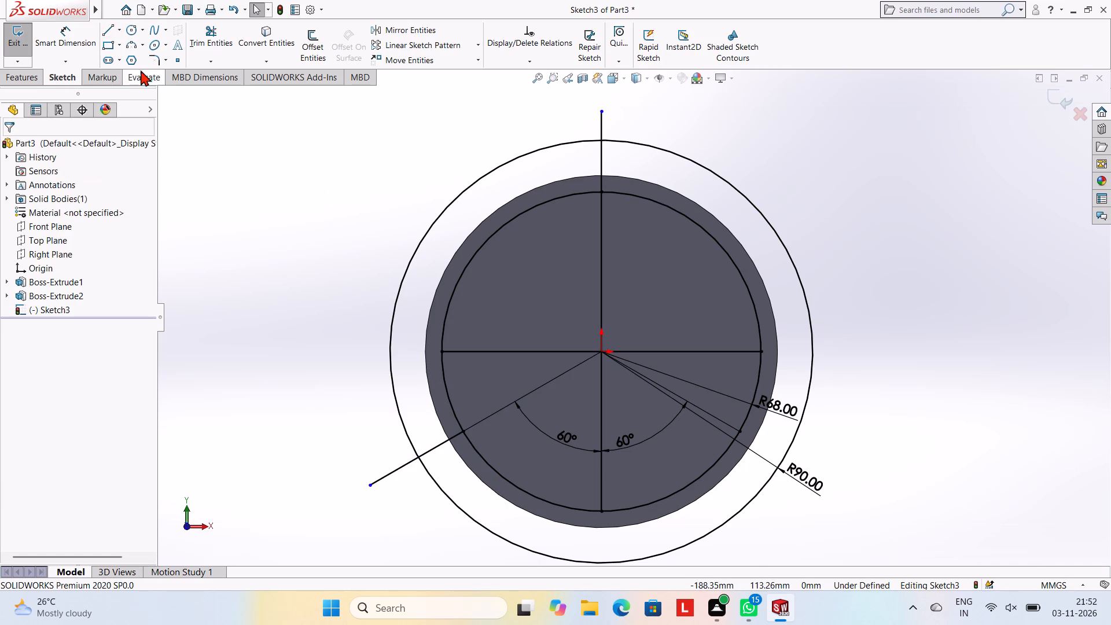
Draw a line continuing the lower-right radial line outward past the 90 mm radius circle.
left_click(112, 30)
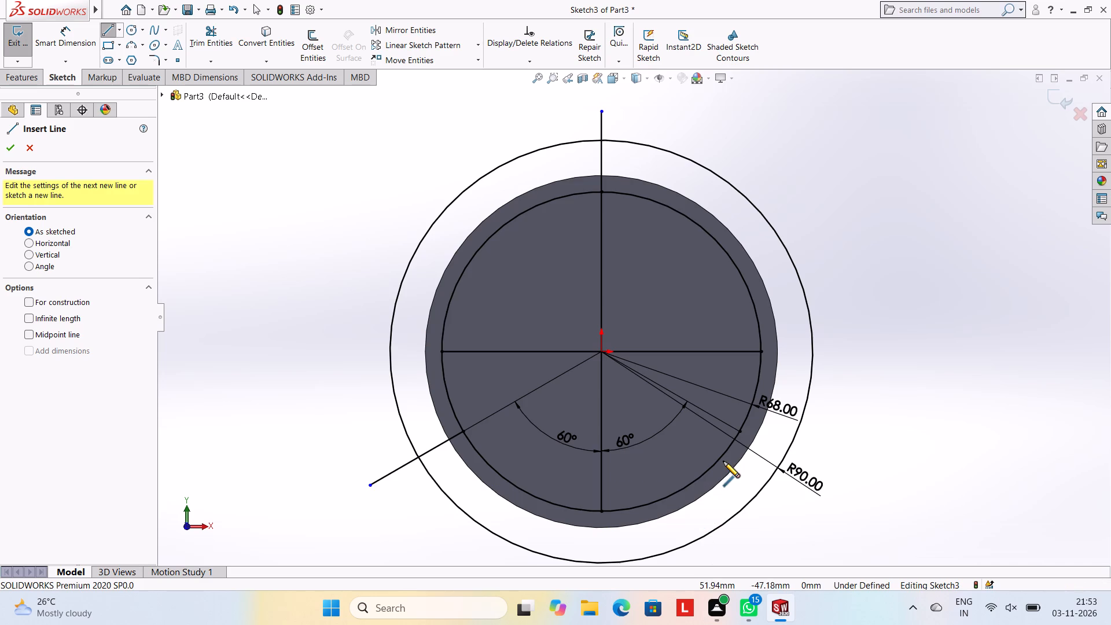
left_click(739, 431)
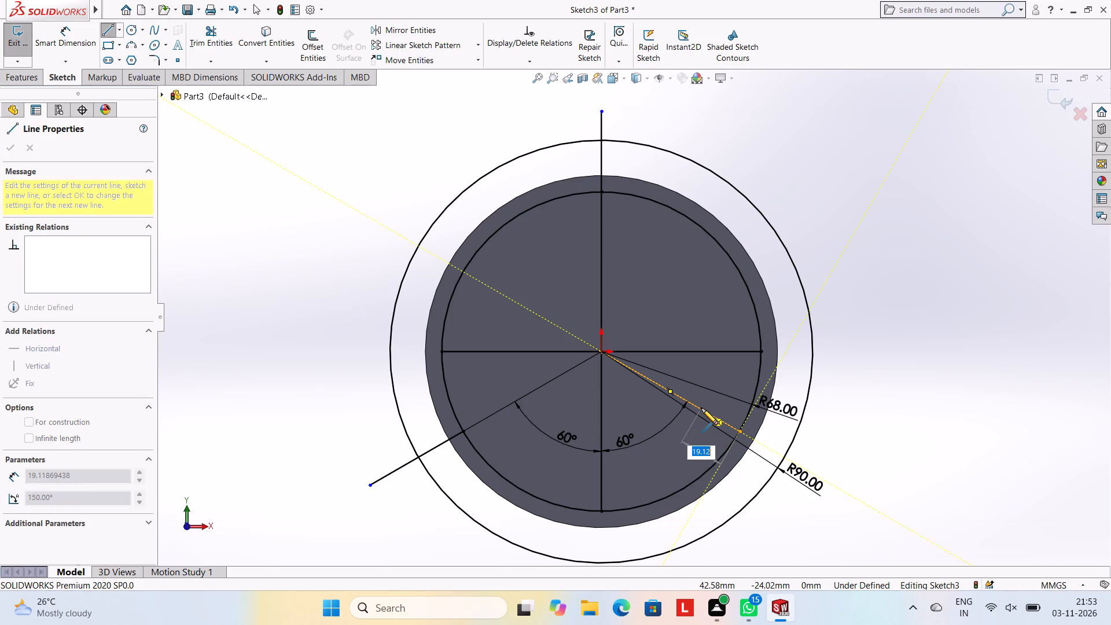
left_click(817, 480)
key("Escape")
key("Escape")
key("Escape")
key("Escape")
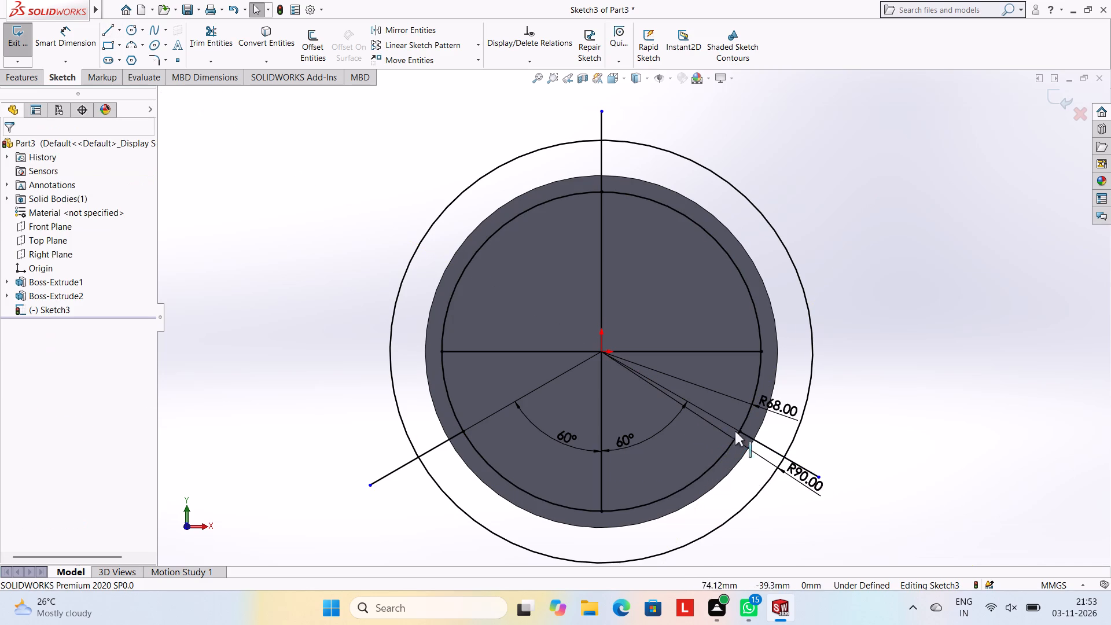
key("Escape")
key("Escape")
Trim the three radial line ends that extend beyond the 90 mm radius circle.
left_click(221, 39)
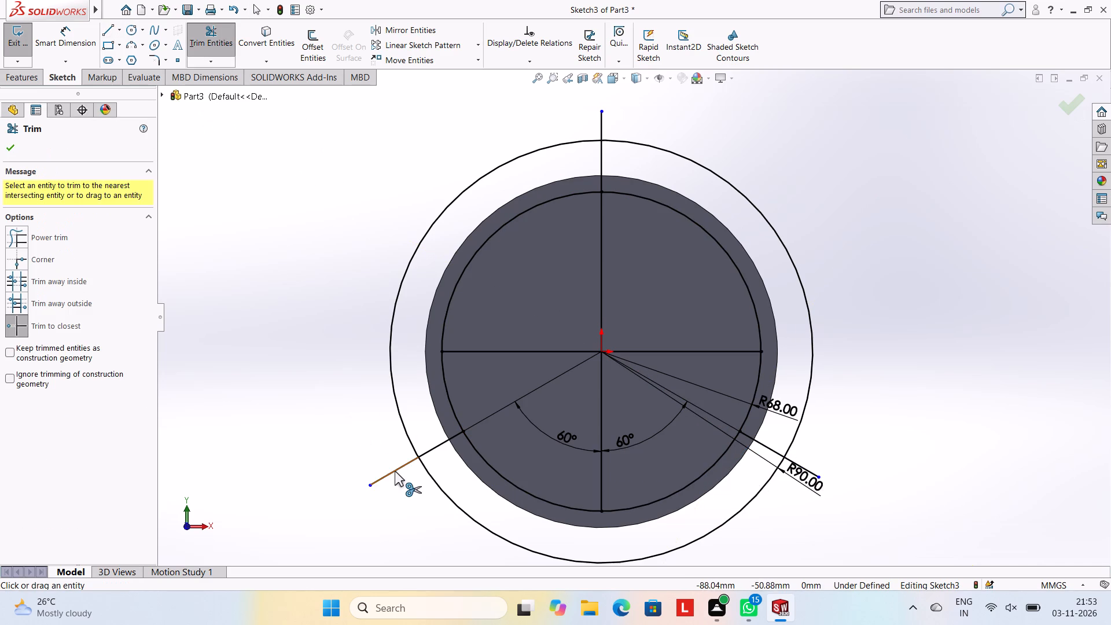
left_click(395, 471)
left_click(604, 126)
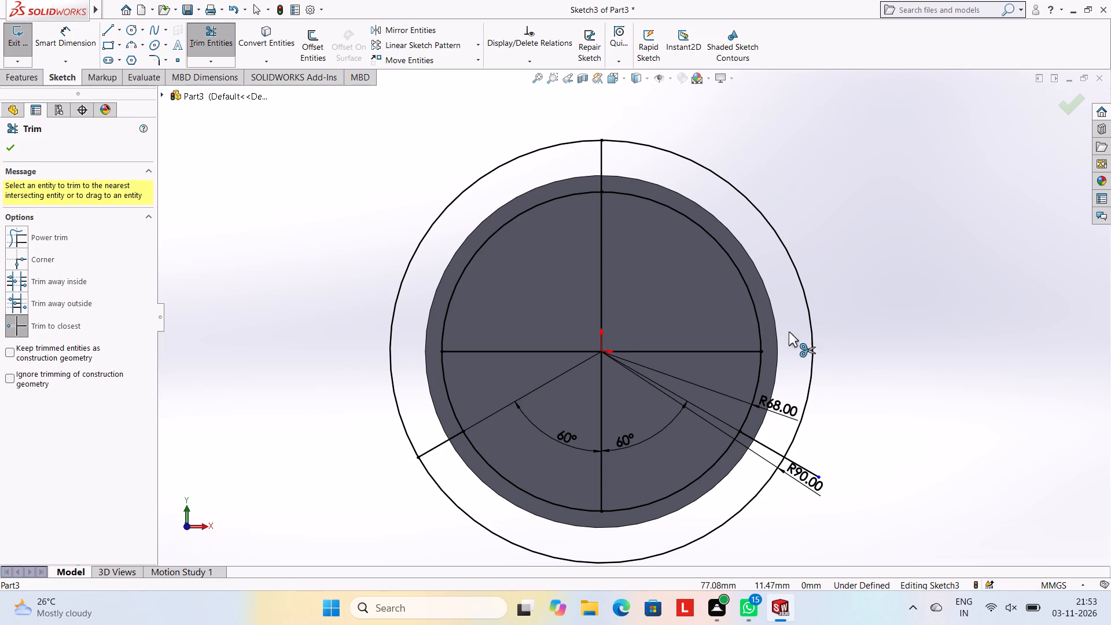
left_click(812, 473)
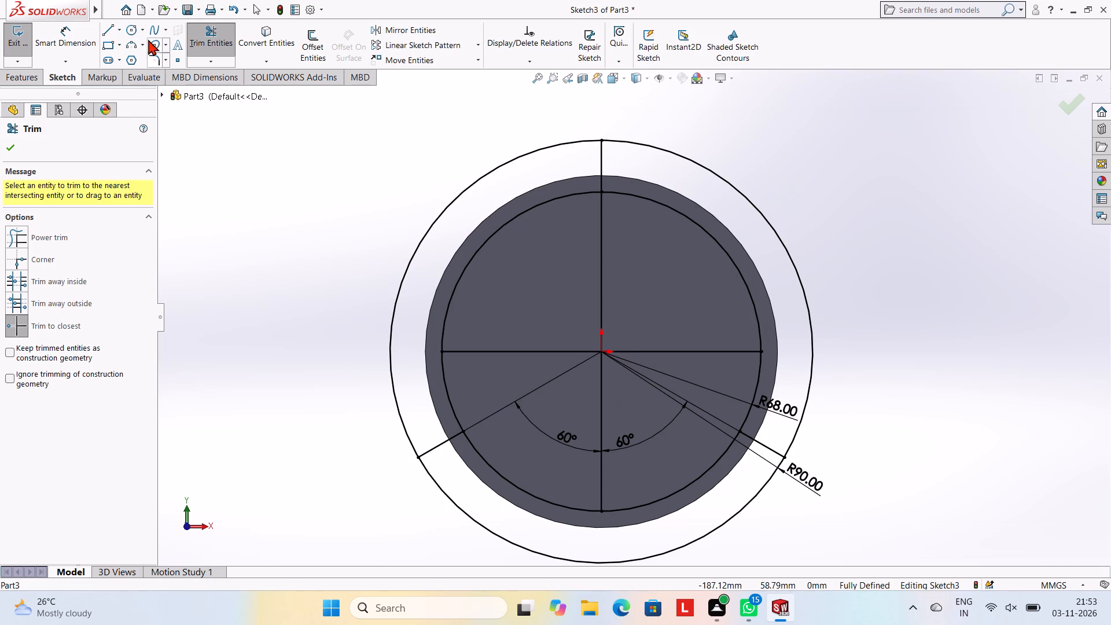
Draw a 100 mm diameter circle, with diameter dimensions enabled, centred where the lower-left radial line meets the 90 mm radius circle.
left_click(127, 28)
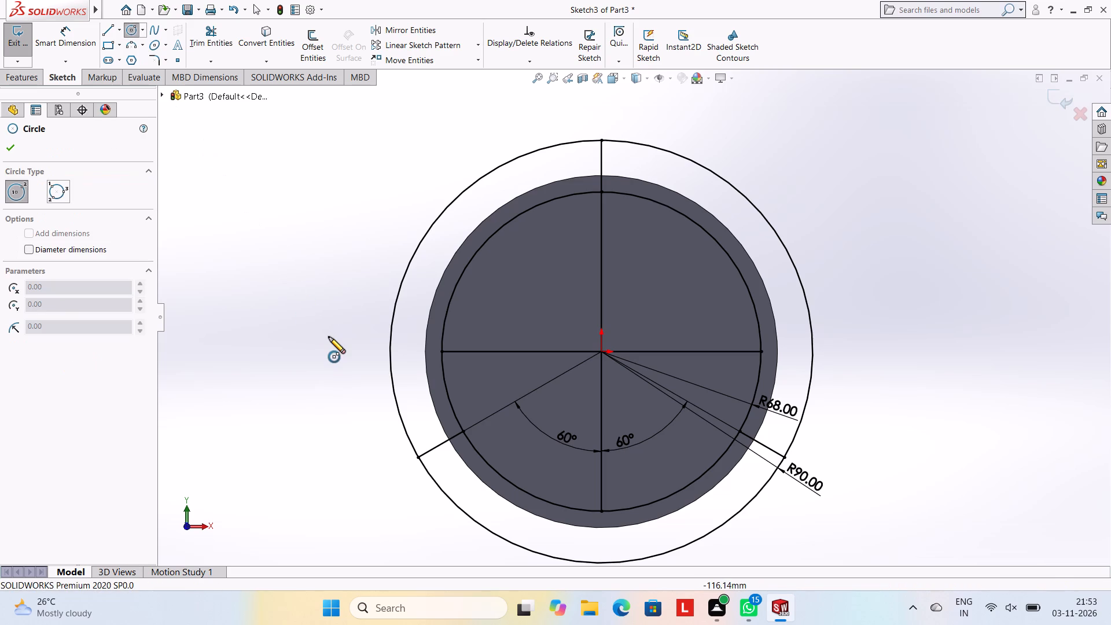
left_click(31, 255)
left_click(31, 247)
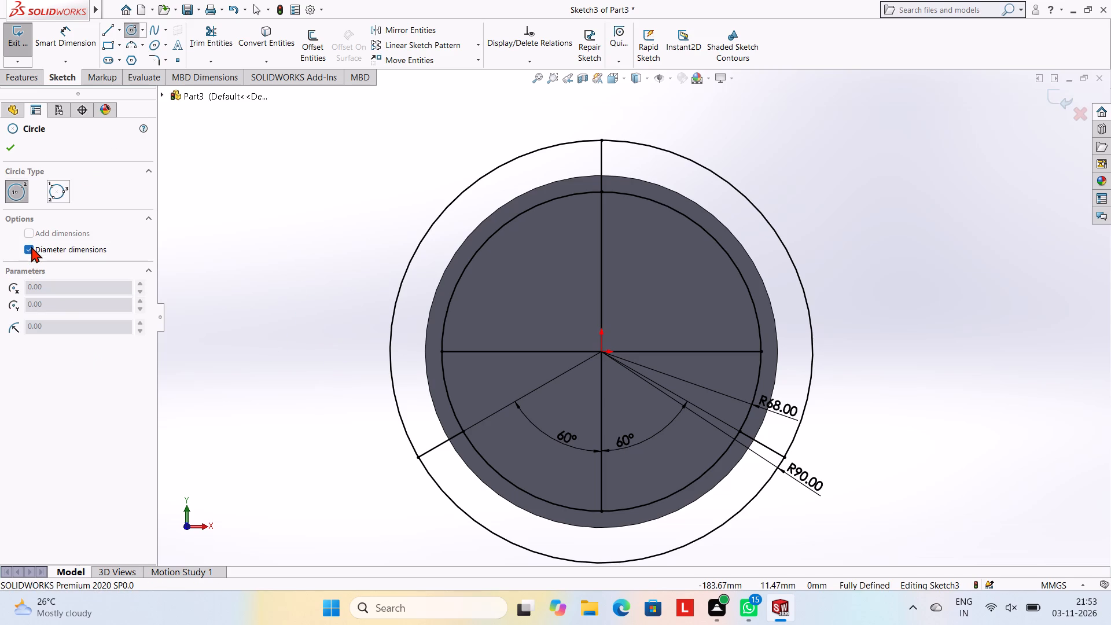
left_click(418, 458)
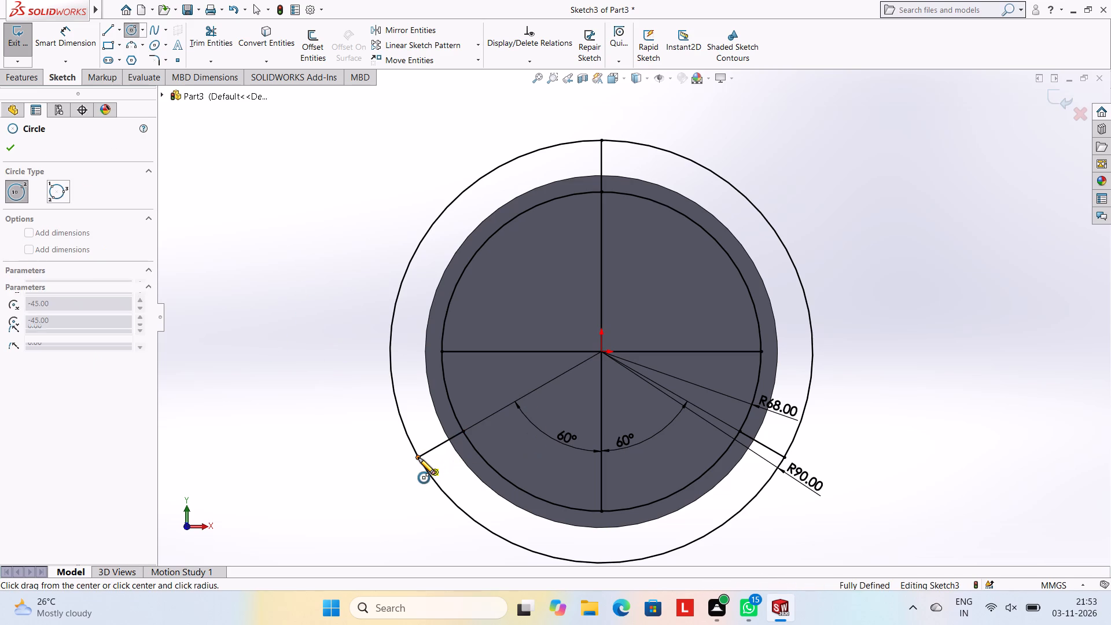
type("100")
key("Return")
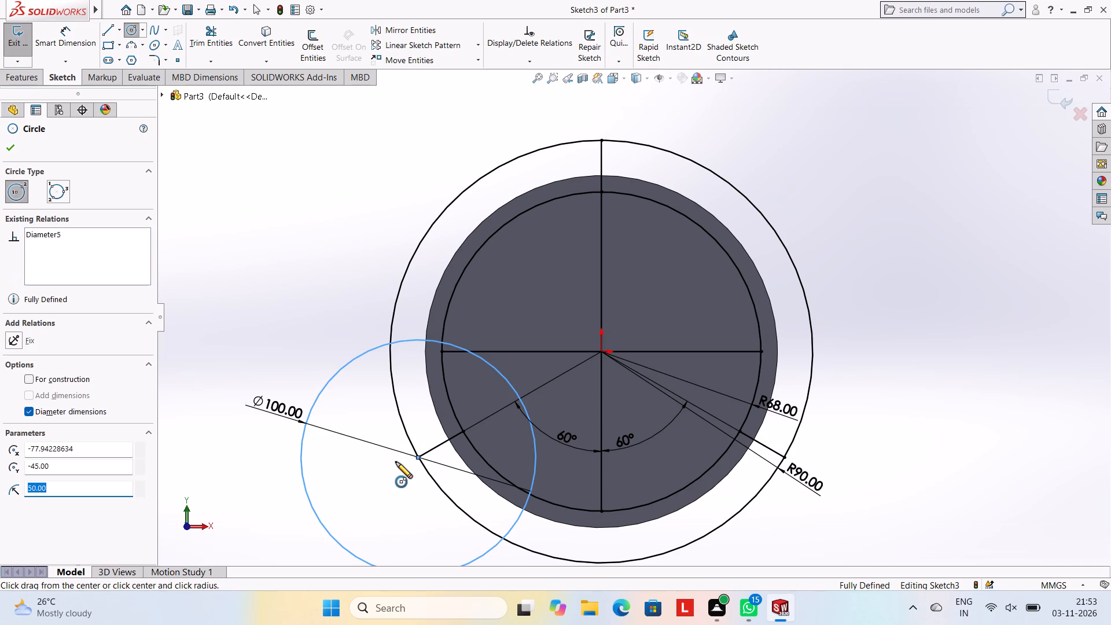
key("Escape")
key("Escape")
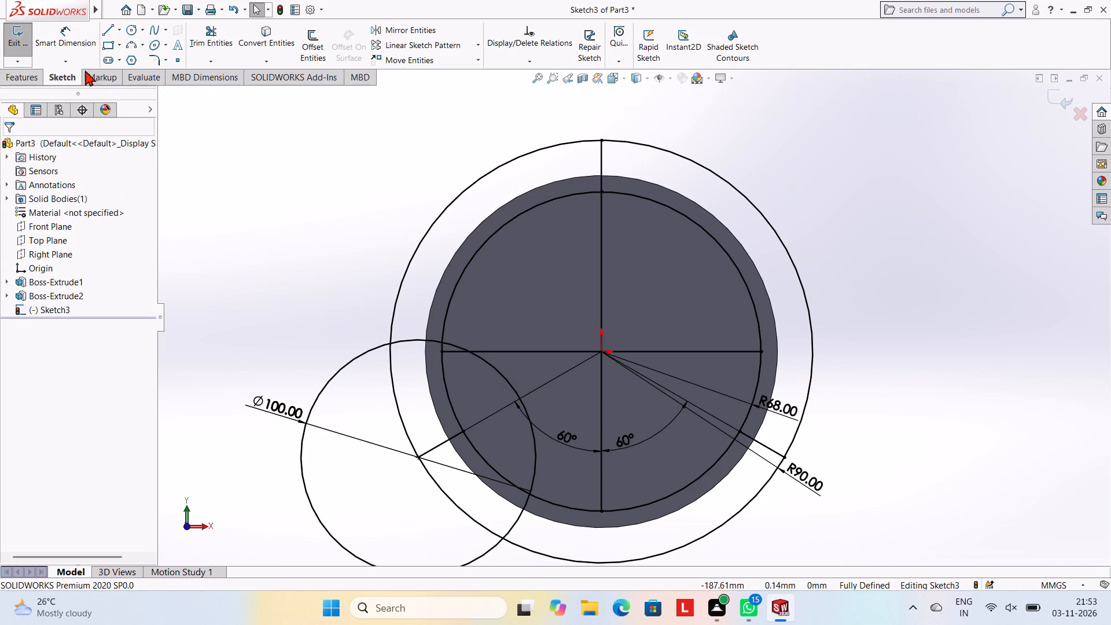
Draw a 100 mm diameter circle centred where the lower-right radial line meets the 90 mm radius circle.
left_click(131, 25)
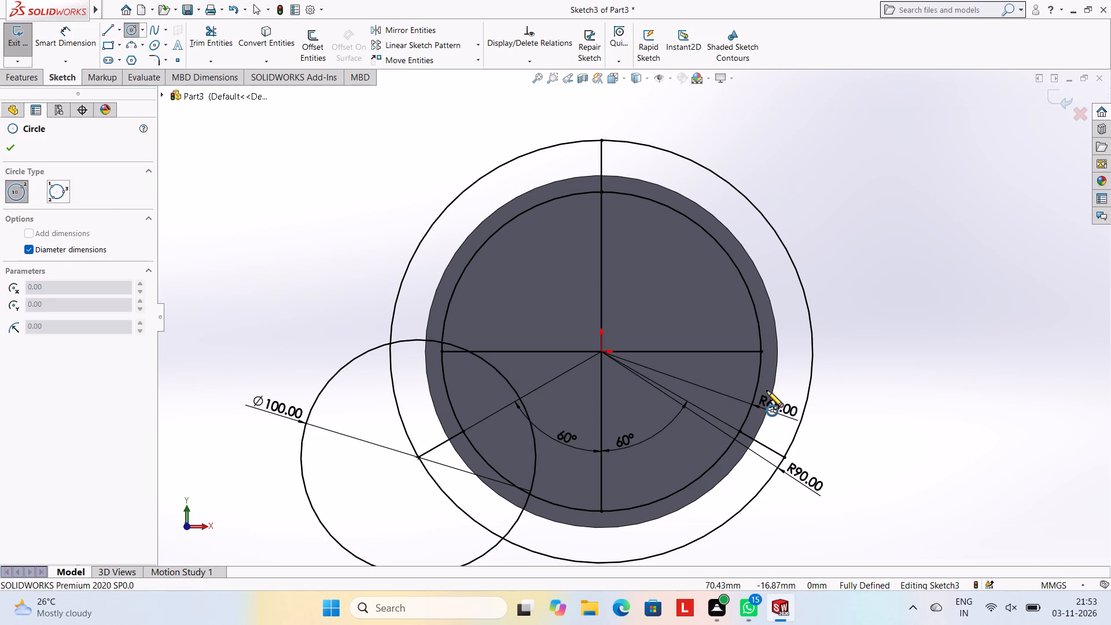
left_click(784, 458)
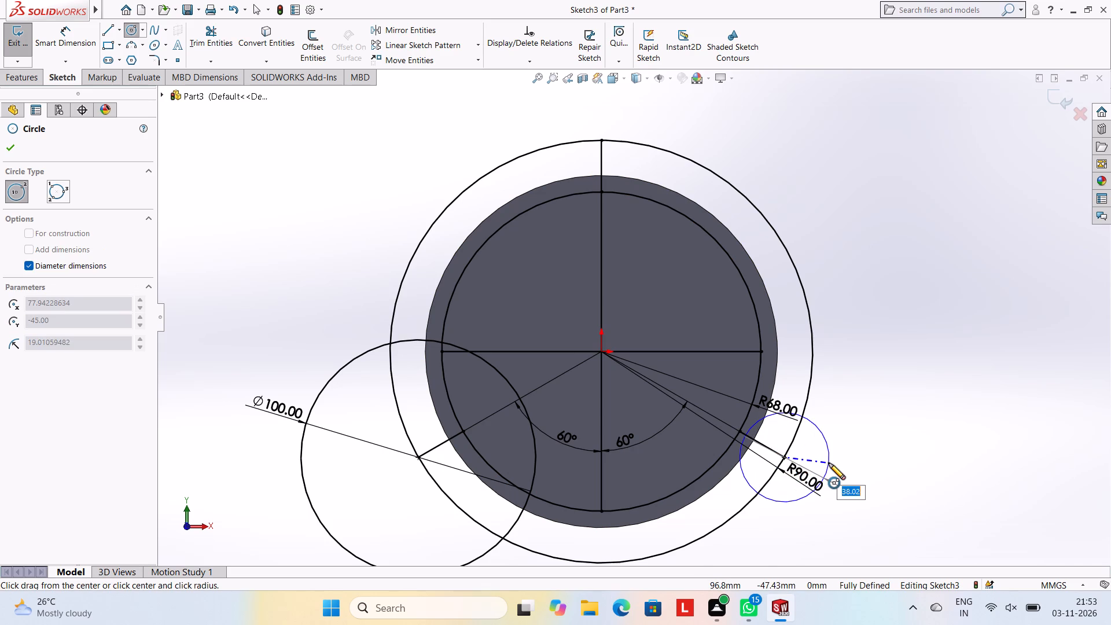
type("100")
key("Return")
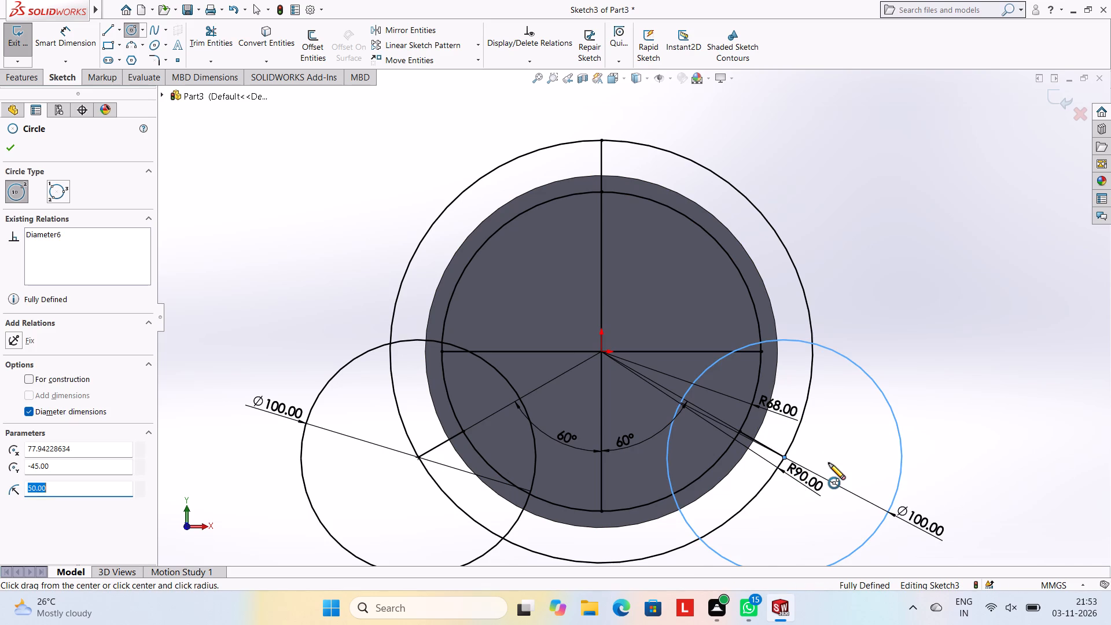
key("Escape")
key("Escape")
key("Escape")
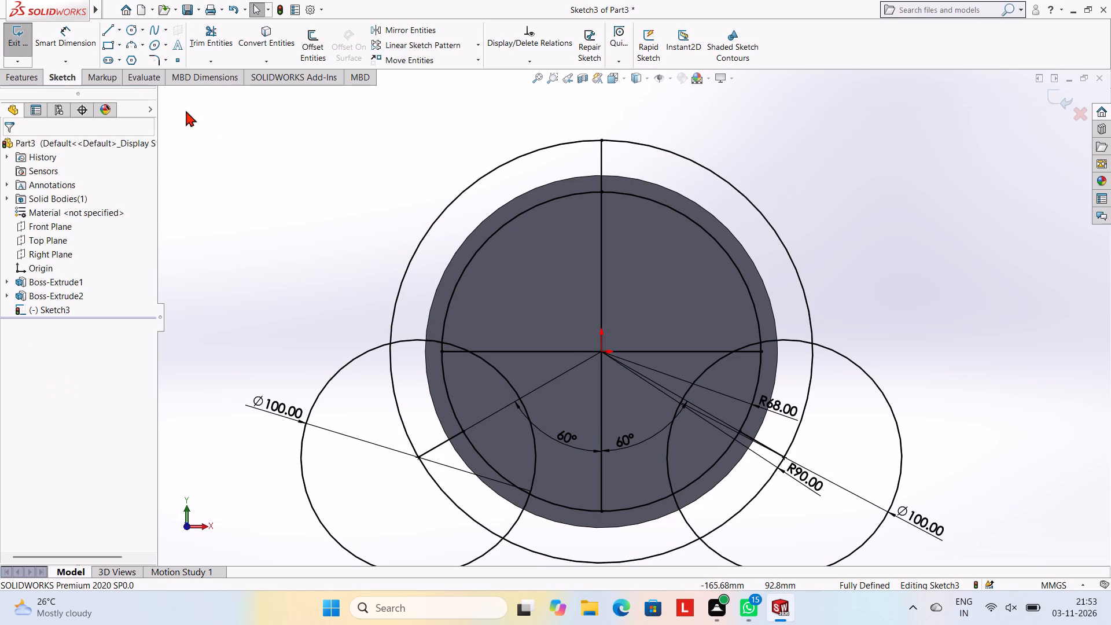
Draw a 100 mm diameter circle centred where the vertical line meets the top of the 90 mm radius circle.
left_click(130, 29)
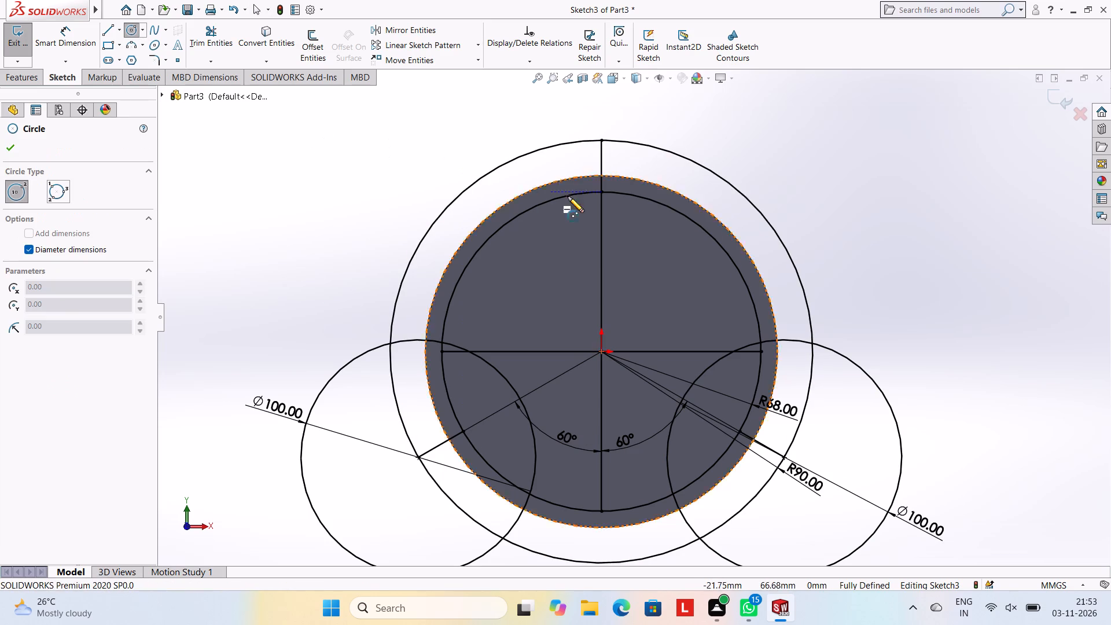
left_click(601, 138)
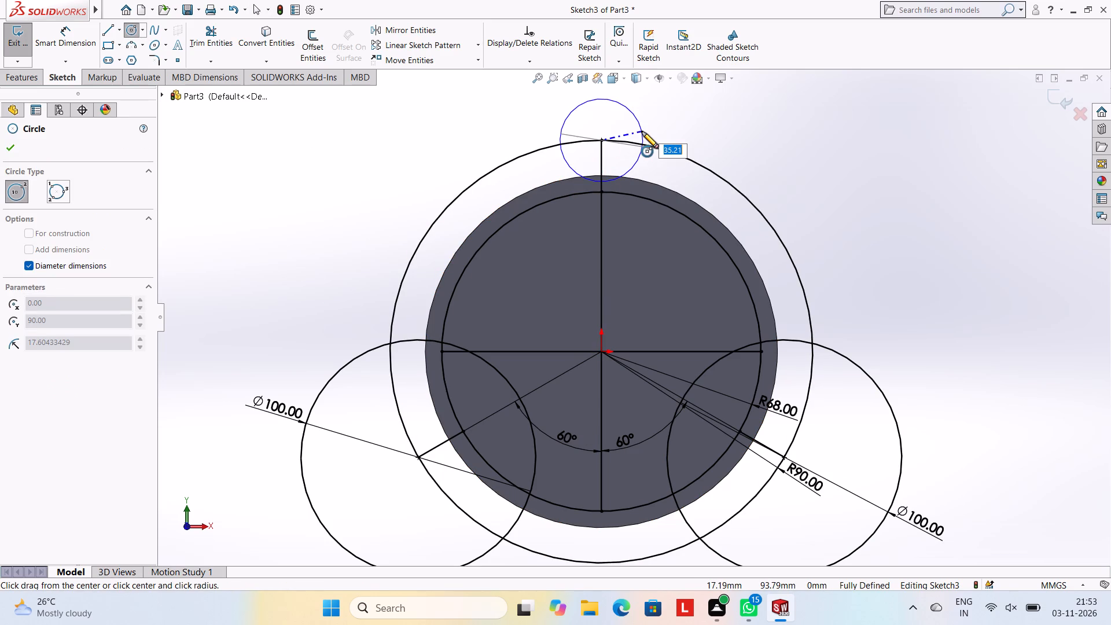
type("100")
key("Return")
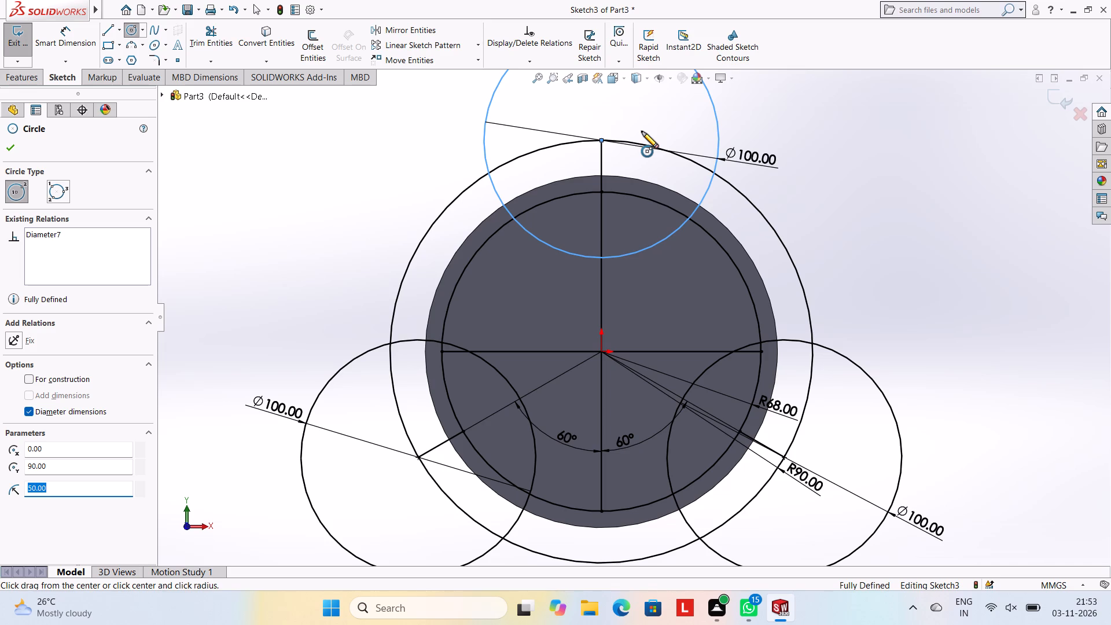
key("Escape")
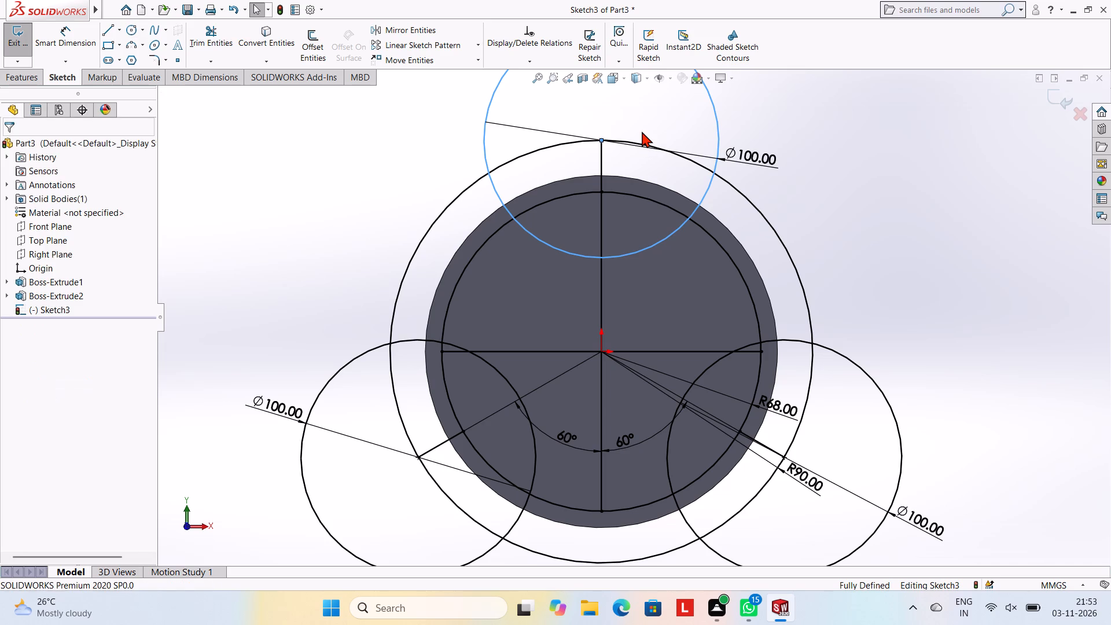
key("Escape")
key("Escape")
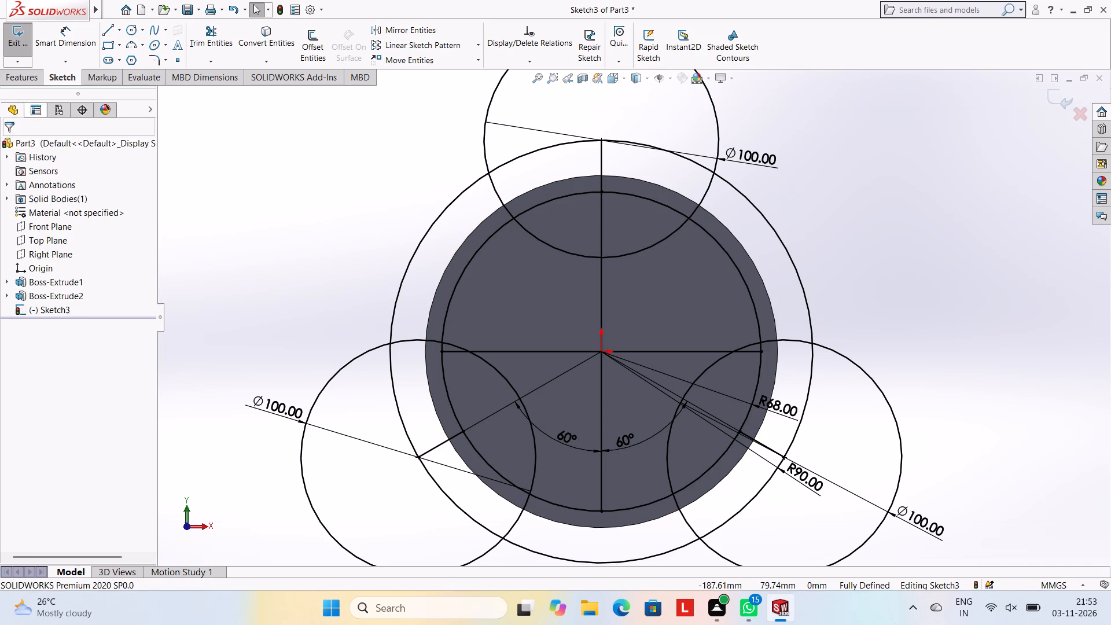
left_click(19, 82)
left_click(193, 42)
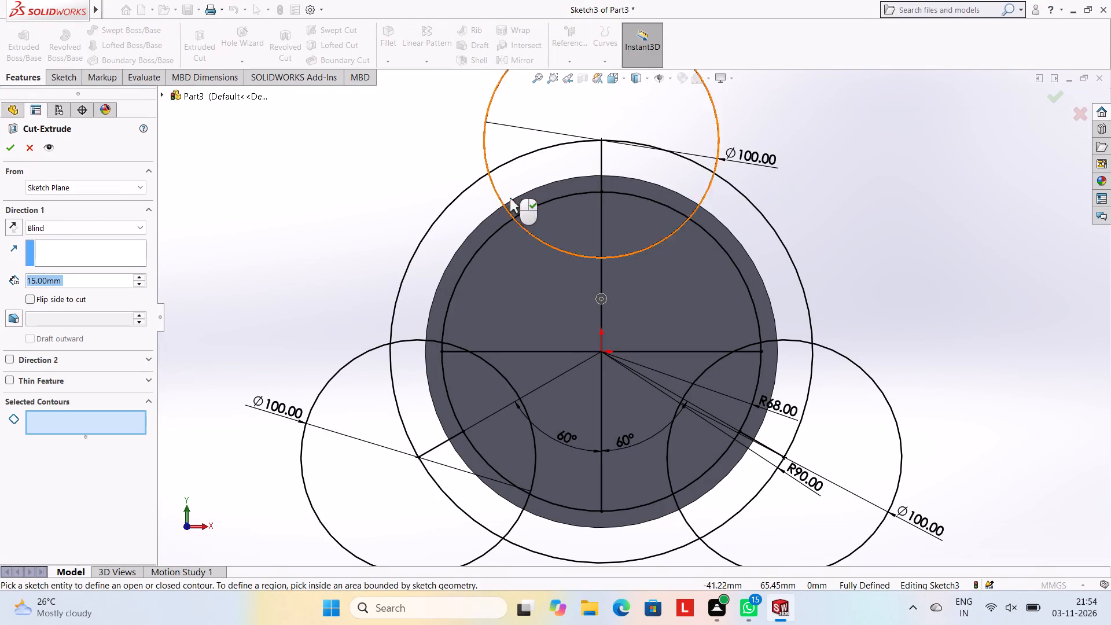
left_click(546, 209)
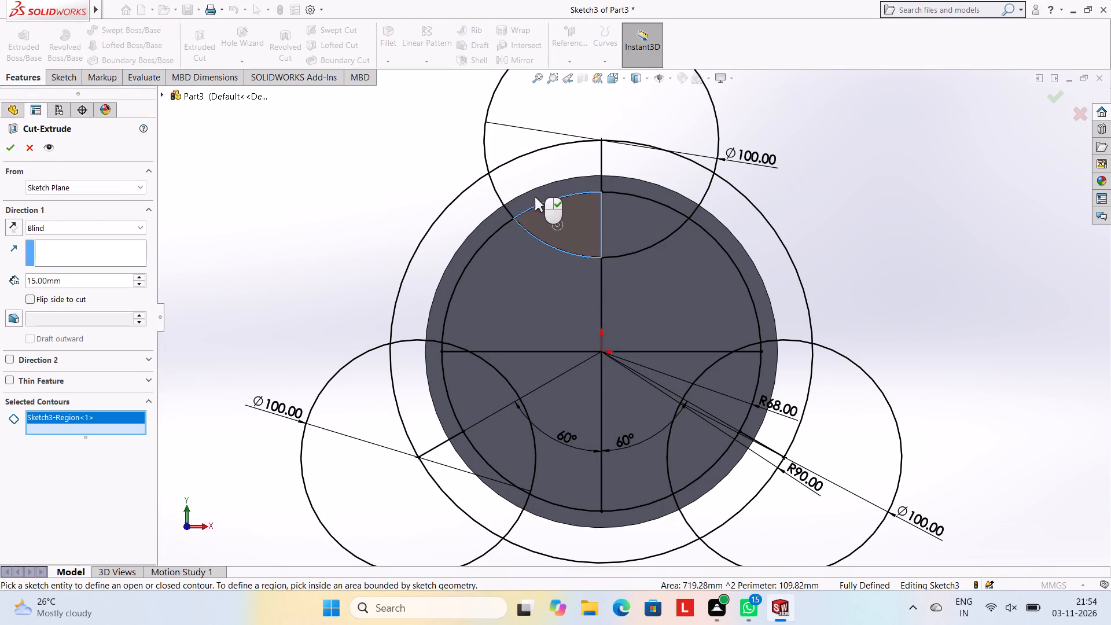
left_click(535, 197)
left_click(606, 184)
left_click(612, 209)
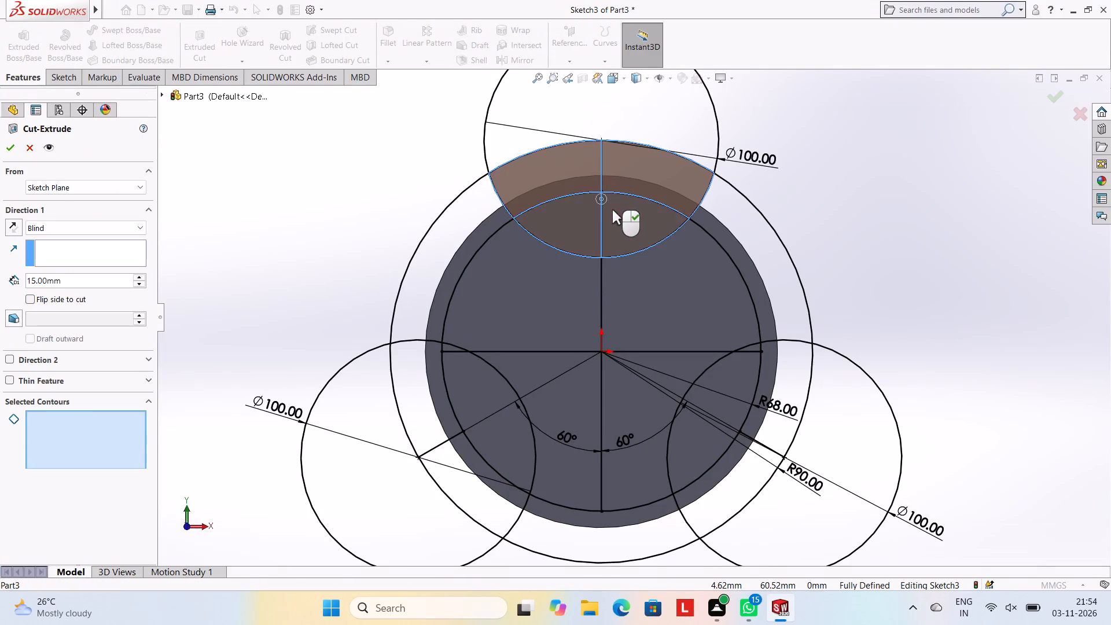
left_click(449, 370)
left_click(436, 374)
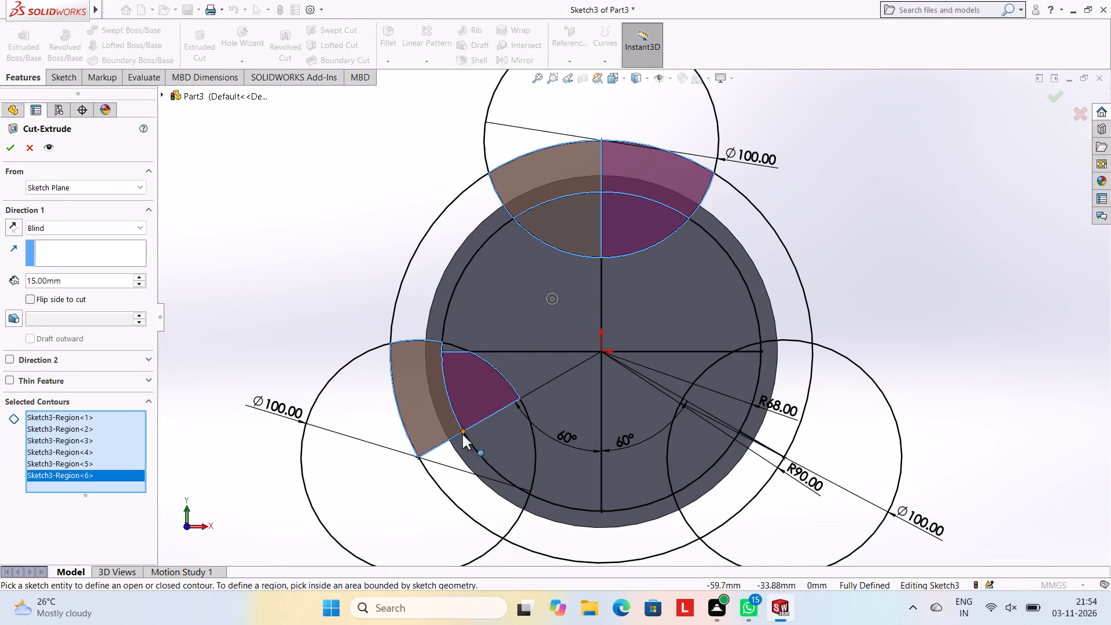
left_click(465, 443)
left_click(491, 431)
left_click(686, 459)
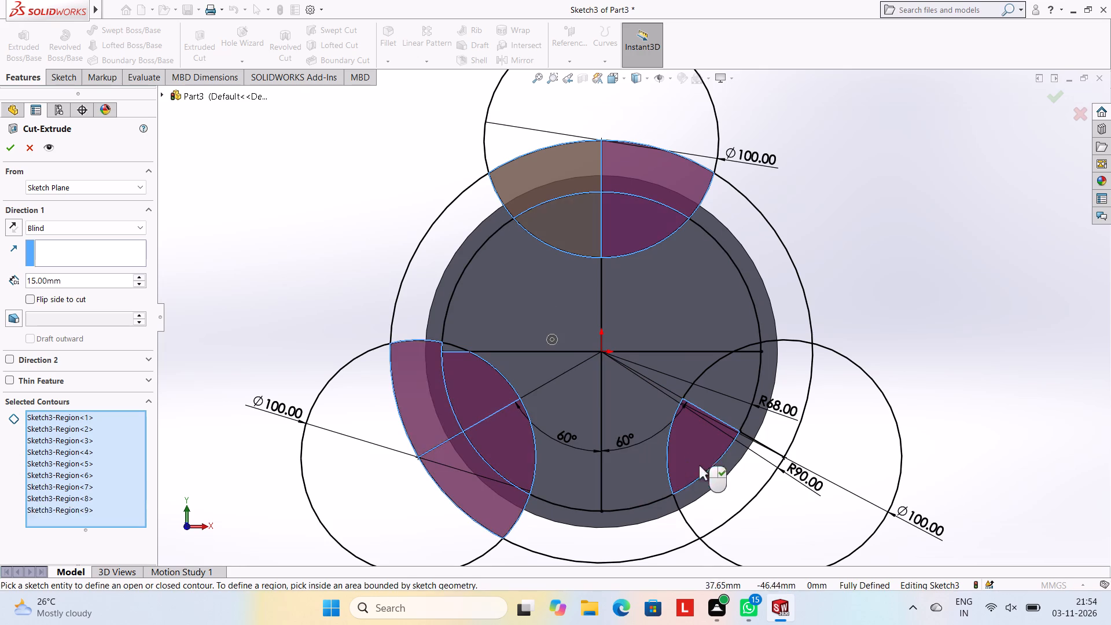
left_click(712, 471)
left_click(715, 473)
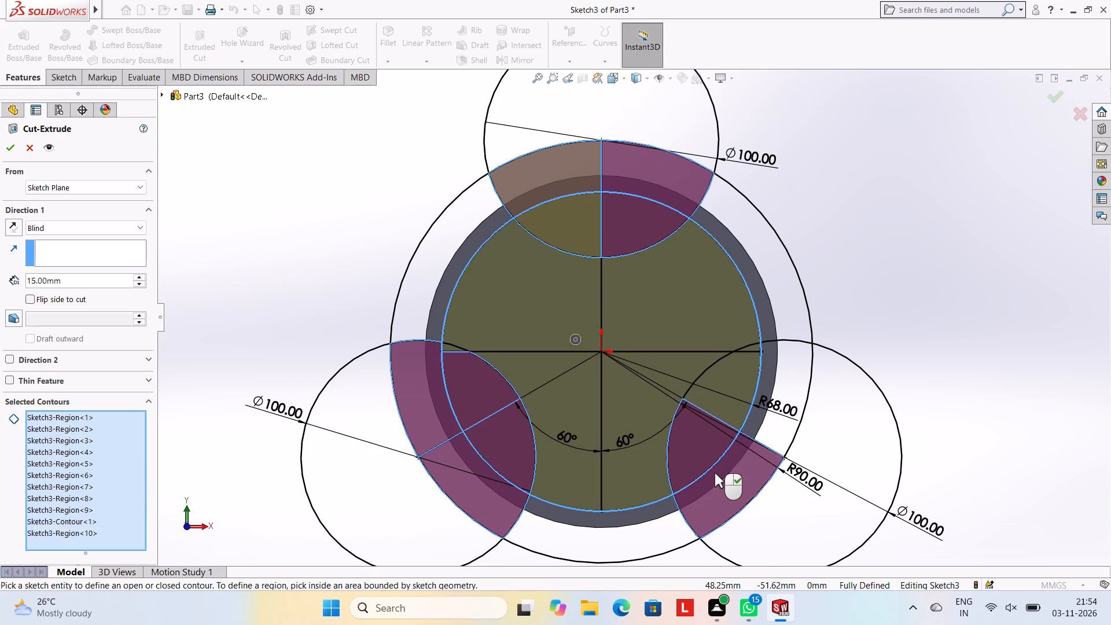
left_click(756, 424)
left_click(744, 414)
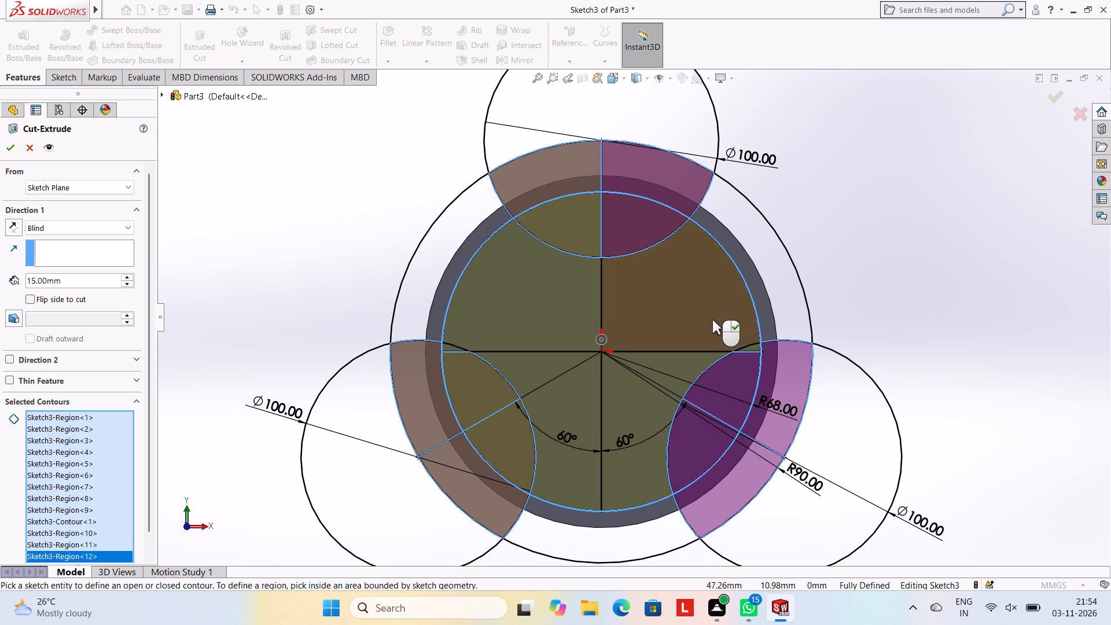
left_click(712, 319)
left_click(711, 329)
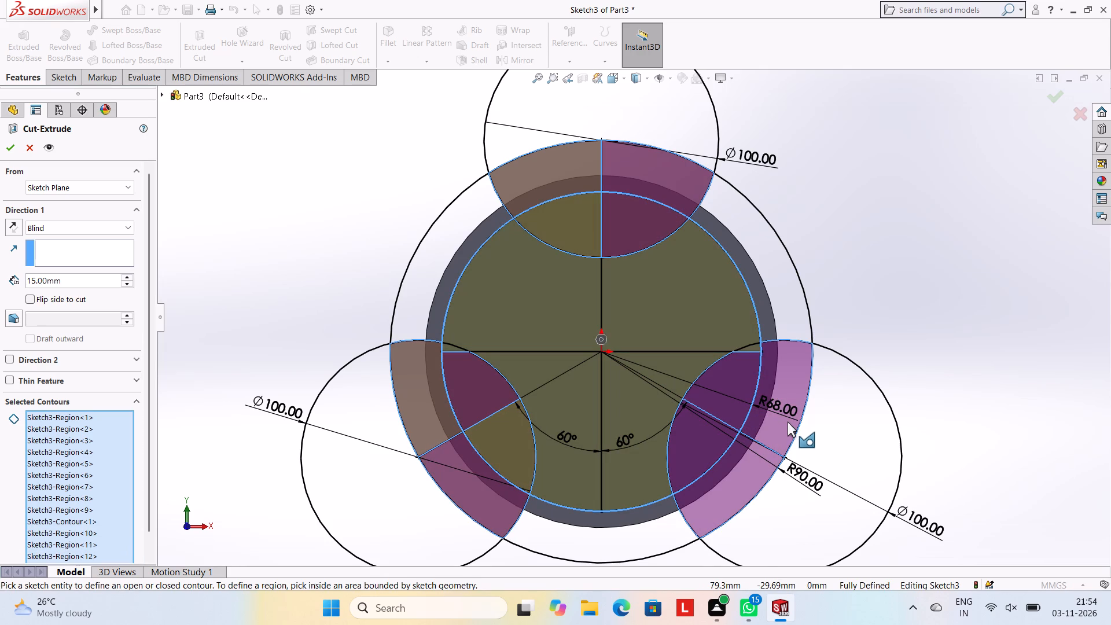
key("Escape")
Start an Extruded Cut from the sketch and select the four regions where the top 100 mm circle overlaps the 90 mm radius circle.
left_click(201, 52)
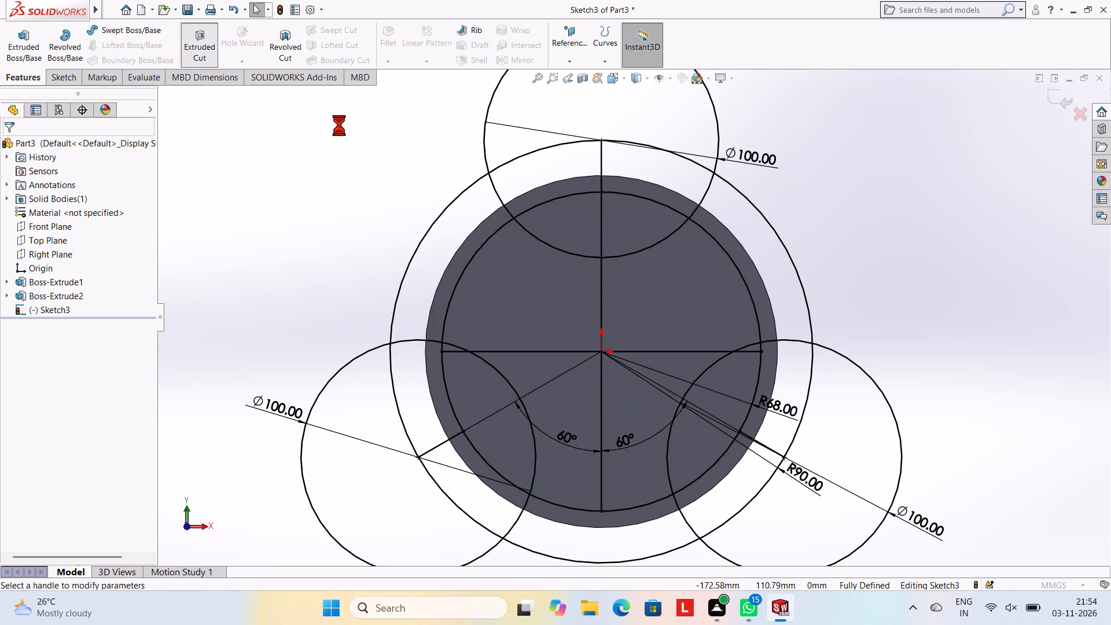
left_click(549, 157)
left_click(621, 158)
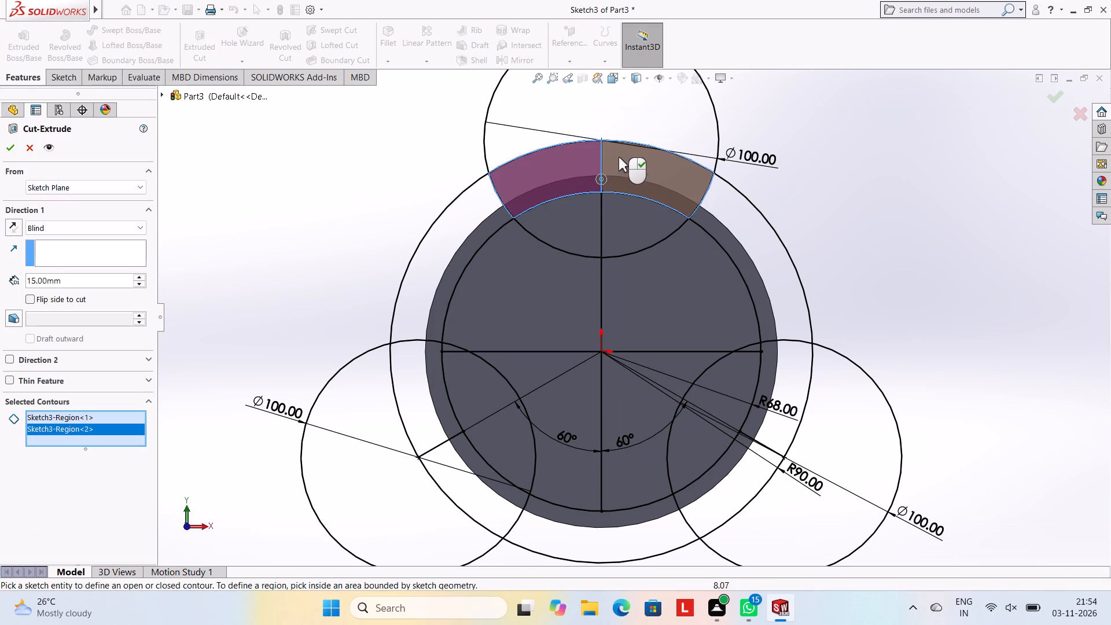
left_click(626, 211)
left_click(587, 206)
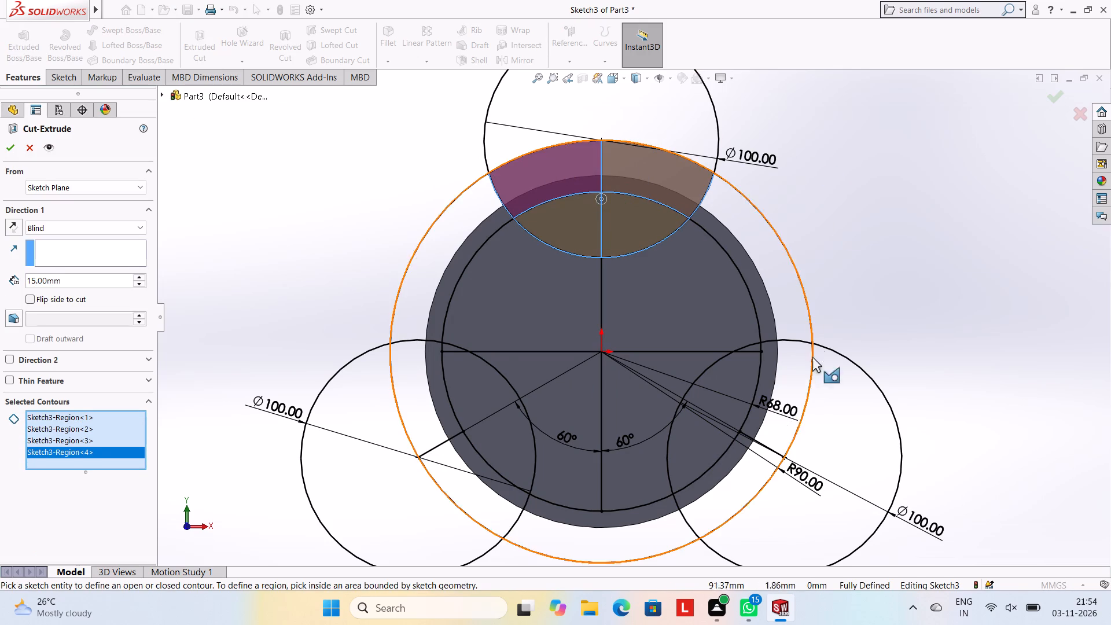
Add the five regions where the lower-right 100 mm circle overlaps the 90 mm radius circle, including the small sliver above the horizontal line.
left_click(800, 374)
left_click(749, 467)
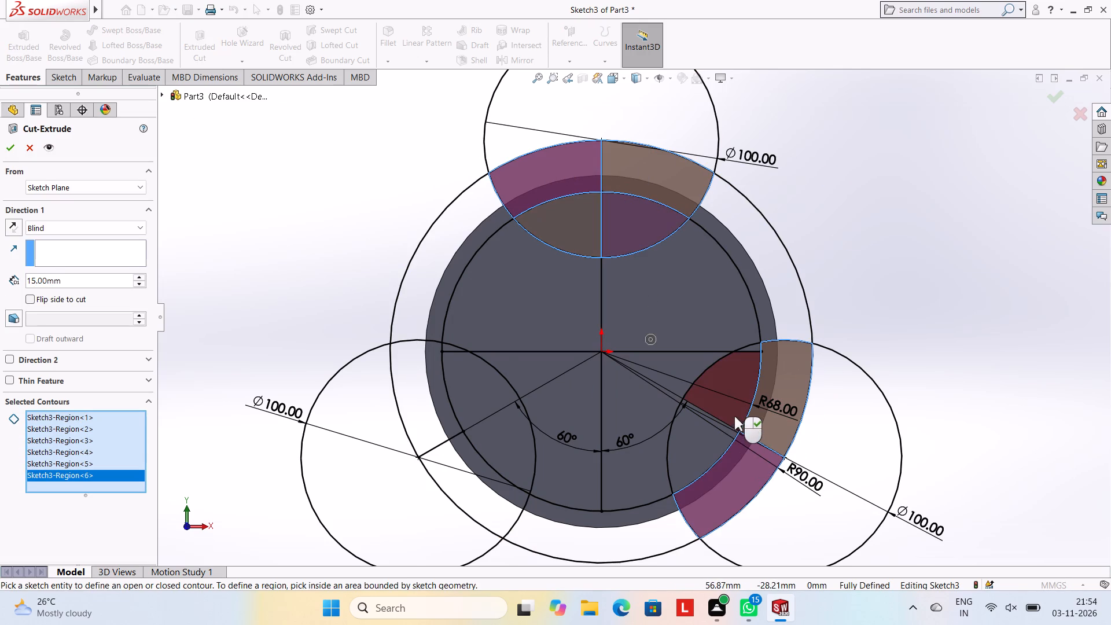
left_click(734, 416)
left_click(706, 437)
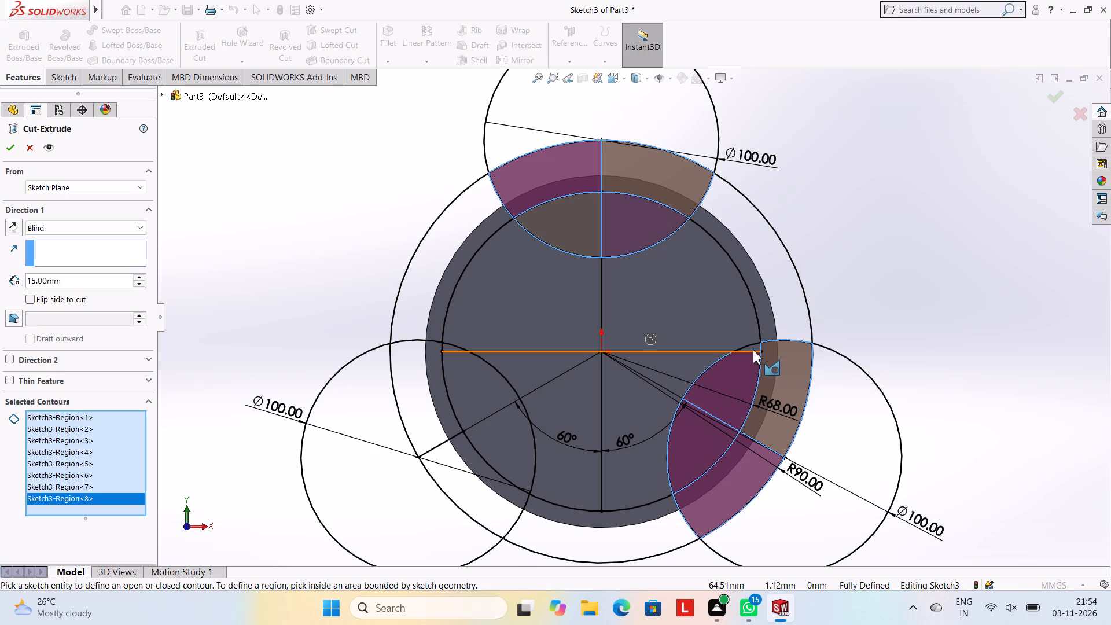
scroll(755, 345, "down", 2)
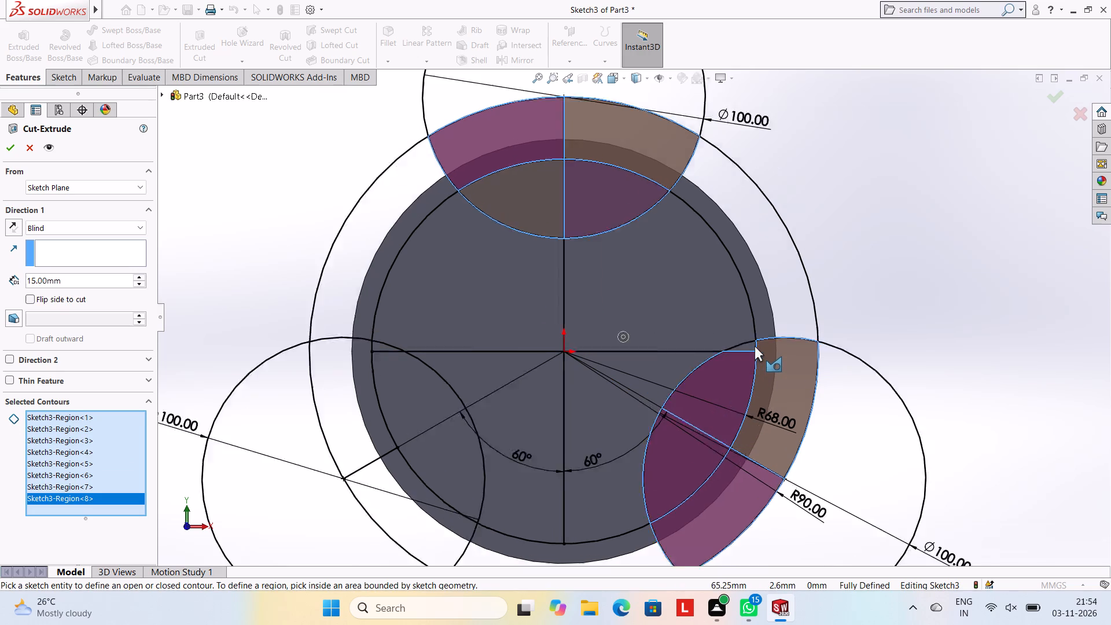
scroll(755, 345, "down", 2)
left_click(719, 342)
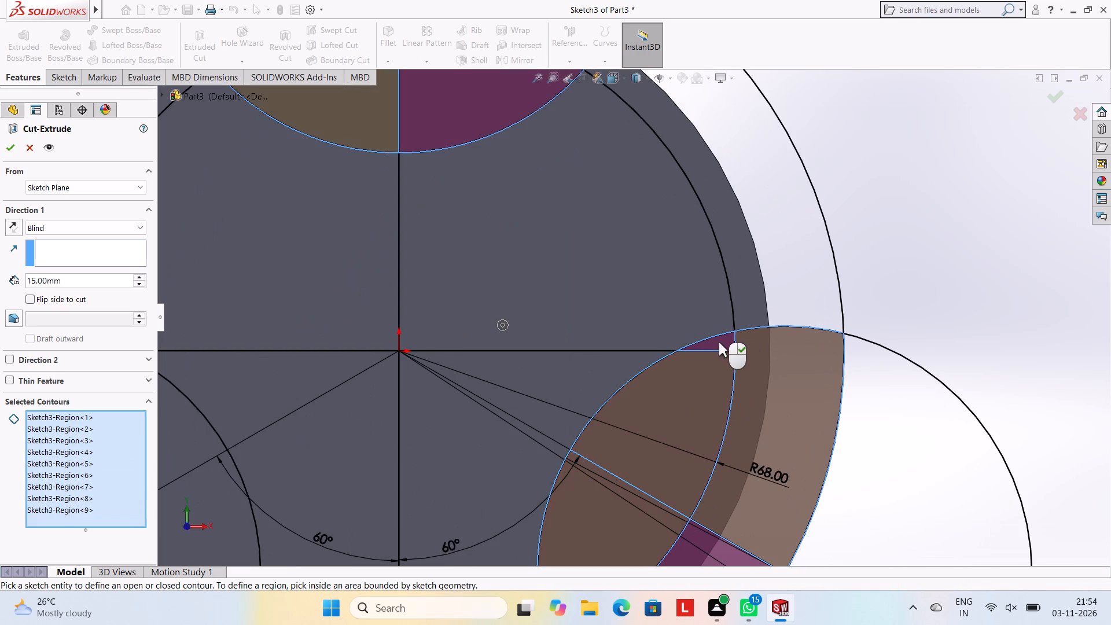
scroll(682, 426, "up", 6)
scroll(704, 481, "down", 3)
scroll(614, 413, "up", 3)
scroll(705, 271, "down", 2)
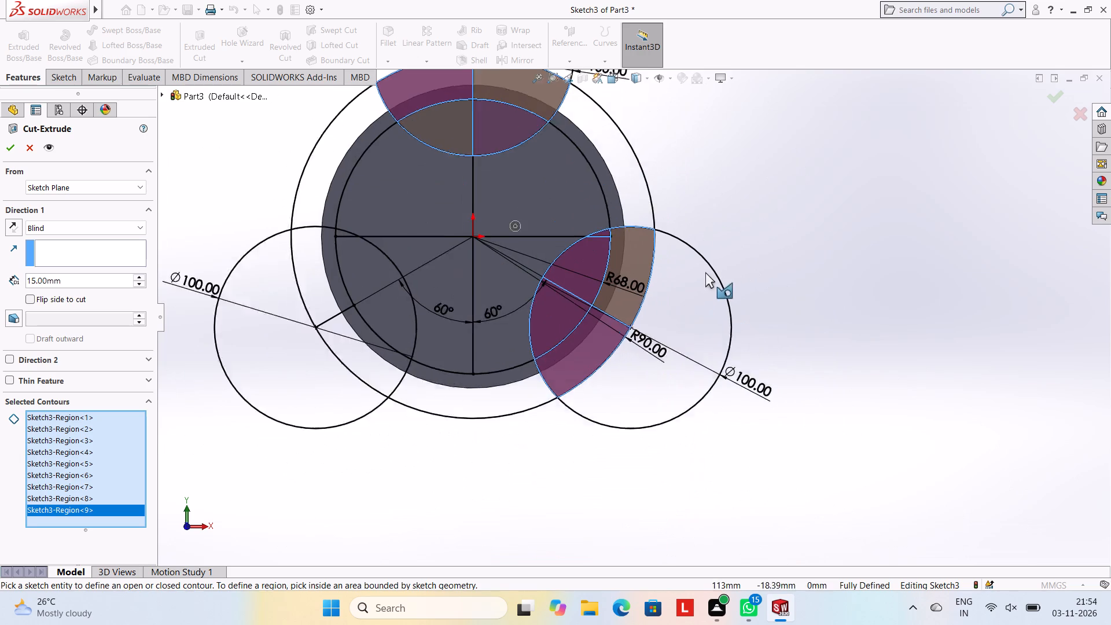
Add the five regions where the lower-left 100 mm circle overlaps the 90 mm radius circle, including the small sliver above the horizontal line.
left_click(238, 265)
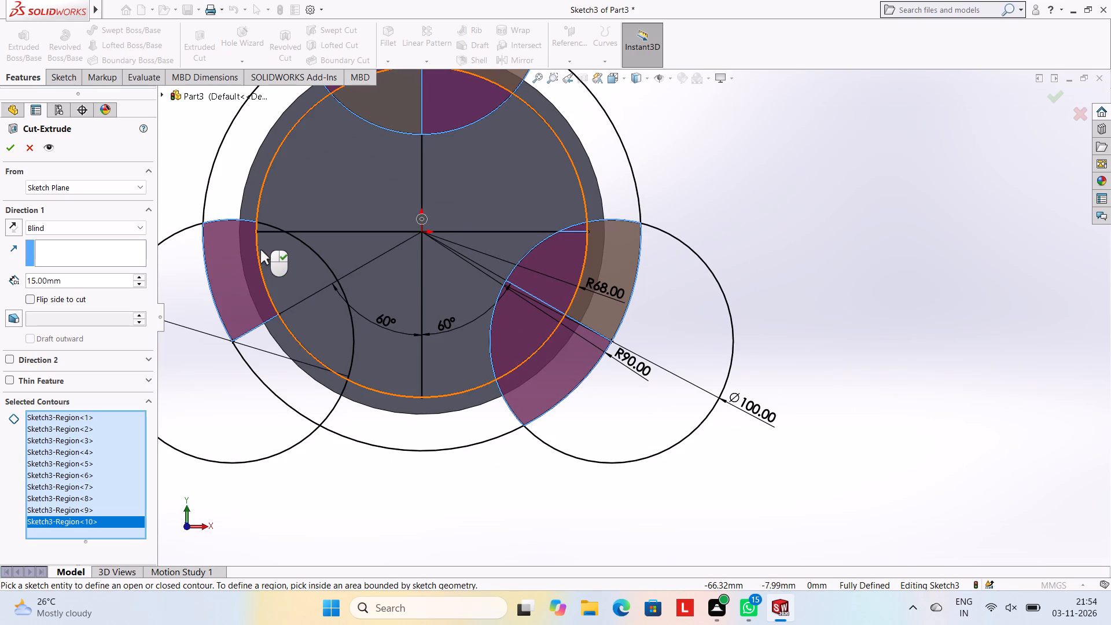
left_click(275, 249)
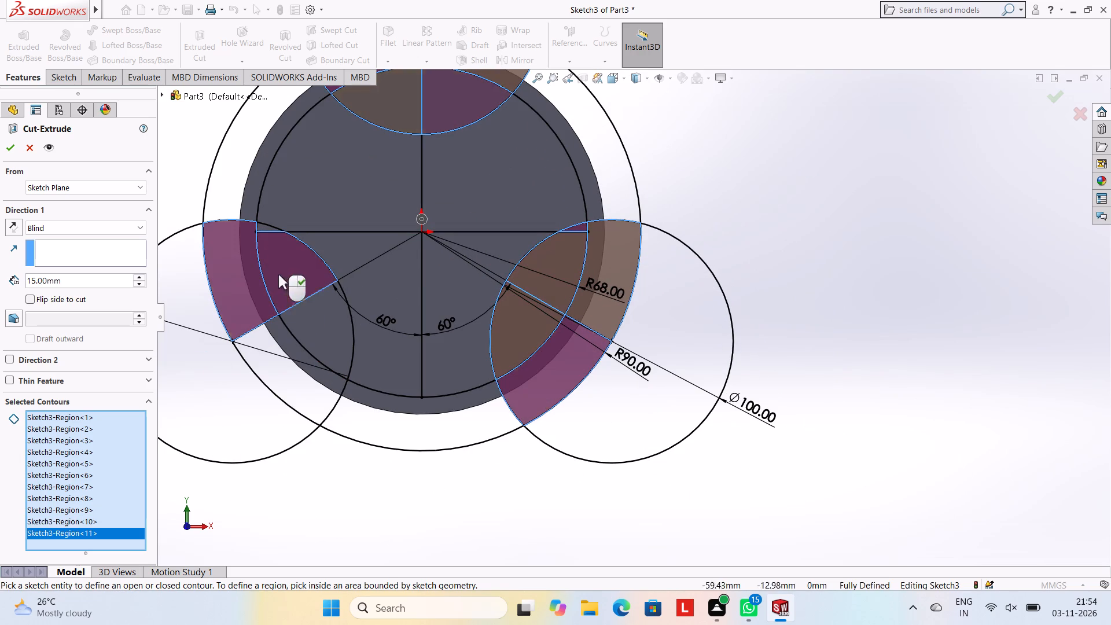
left_click(308, 322)
left_click(277, 352)
scroll(268, 267, "up", 3)
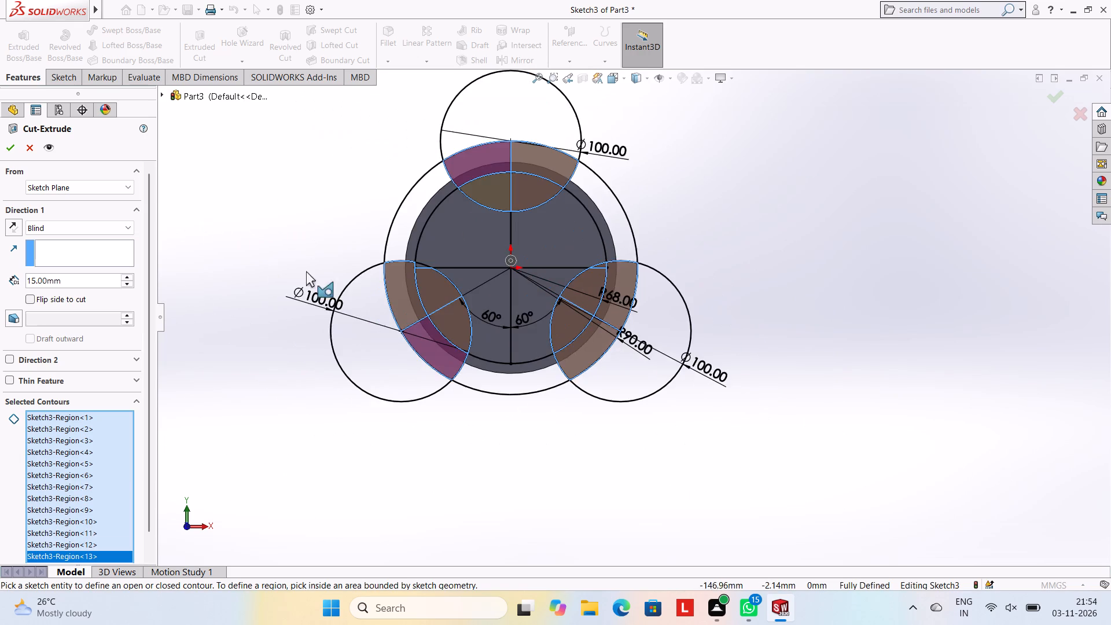
scroll(341, 272, "down", 3)
scroll(487, 359, "down", 6)
left_click(631, 101)
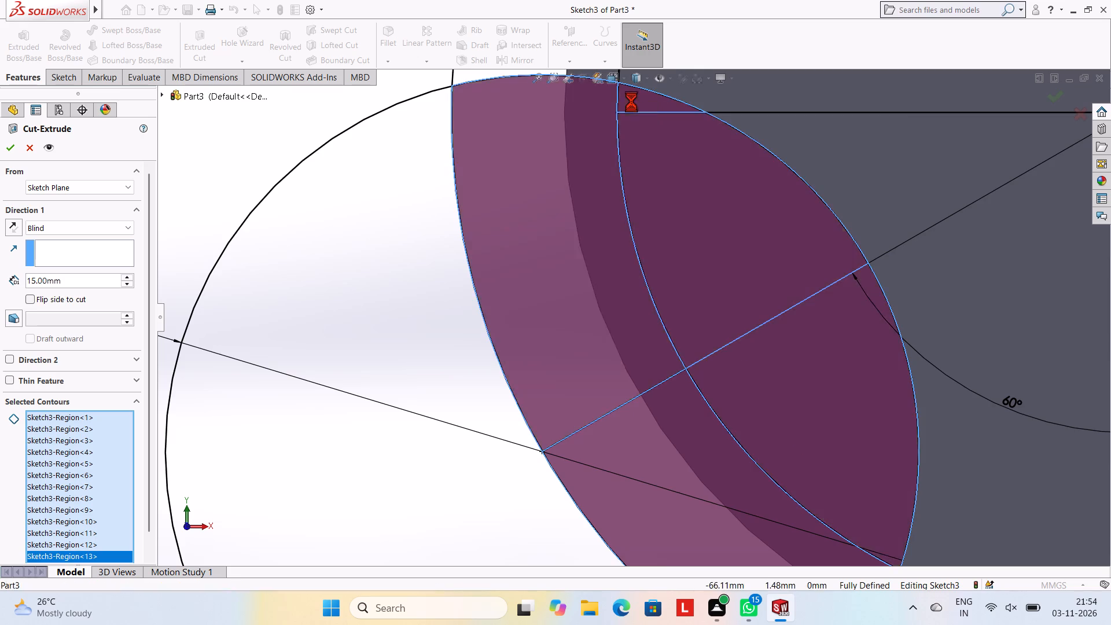
scroll(591, 293, "up", 9)
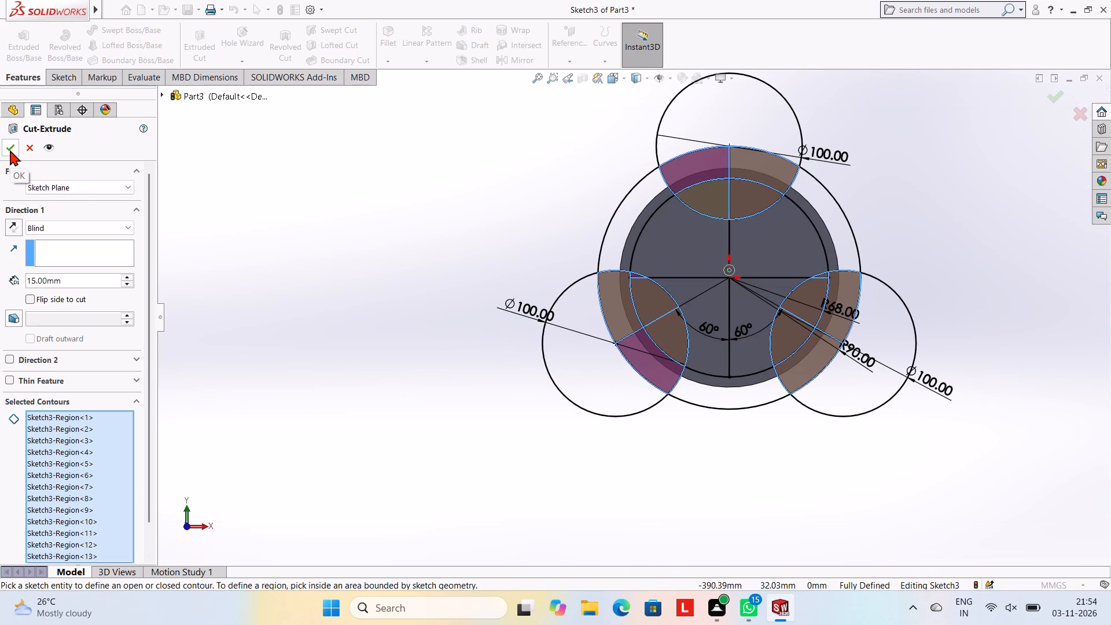
Cut the three selected recesses with a blind depth of 35 mm.
left_click(69, 278)
key("BackSpace")
key("BackSpace")
key("BackSpace")
key("BackSpace")
key("BackSpace")
key("BackSpace")
key("BackSpace")
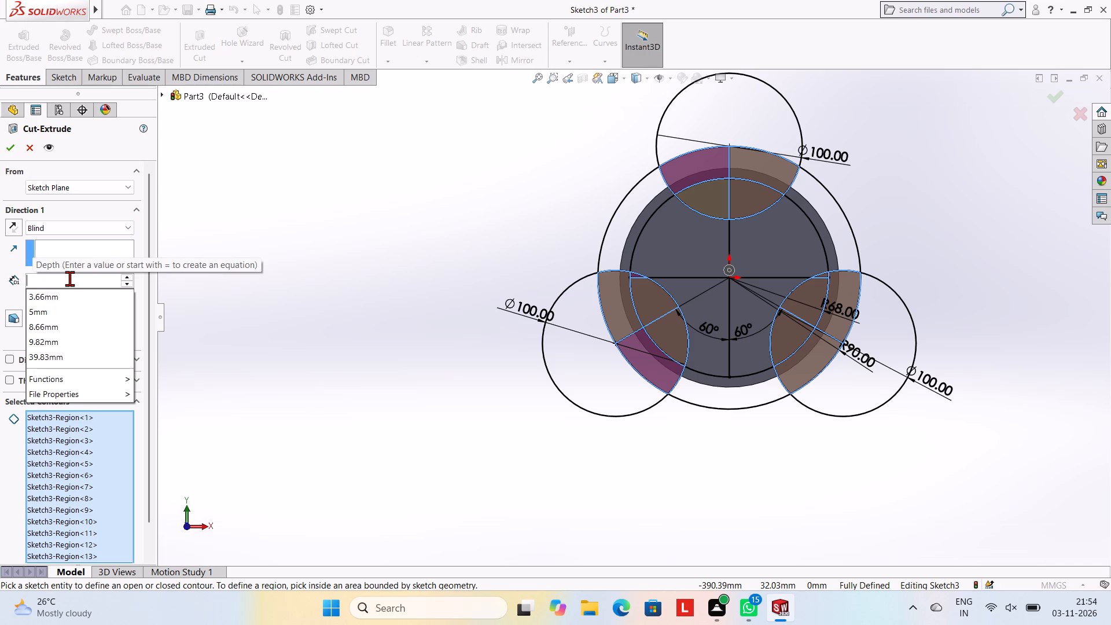
type("35")
key("Return")
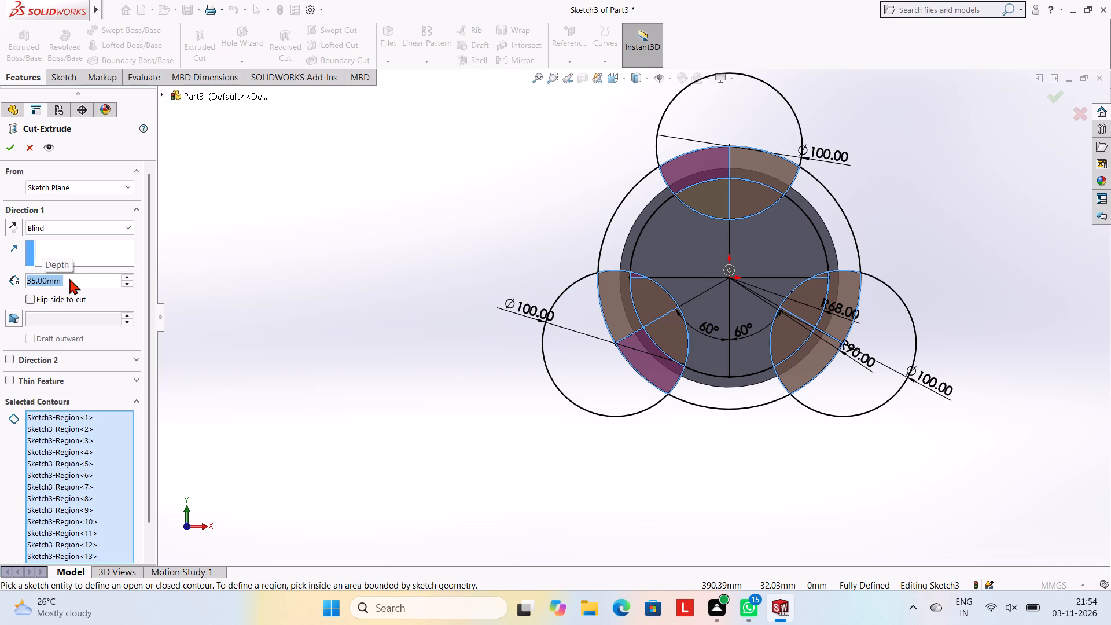
left_click(12, 143)
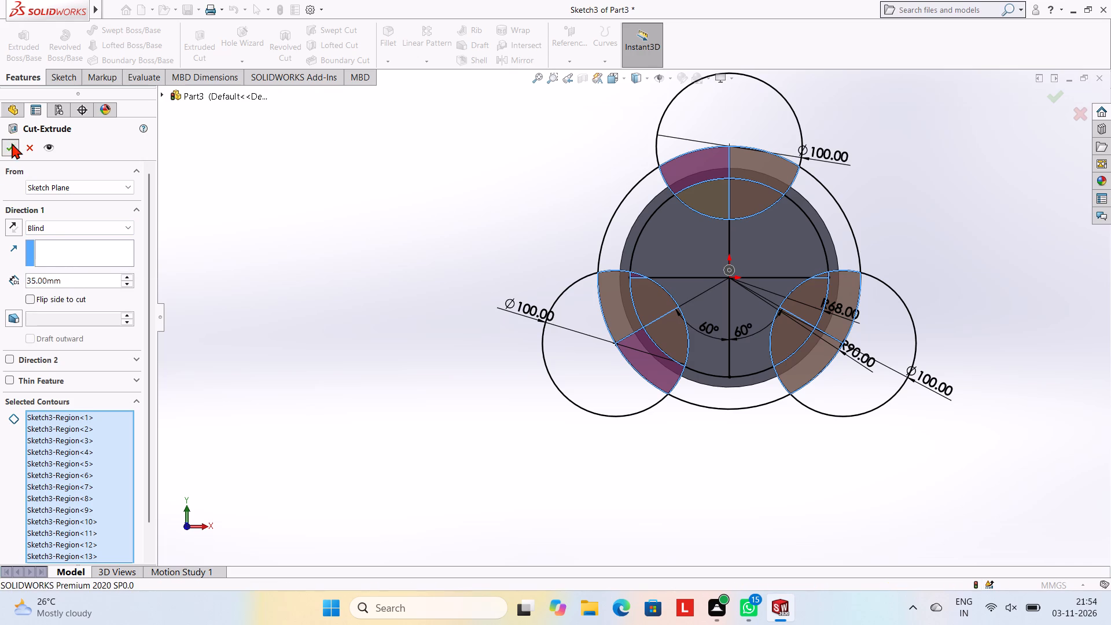
left_click(280, 216)
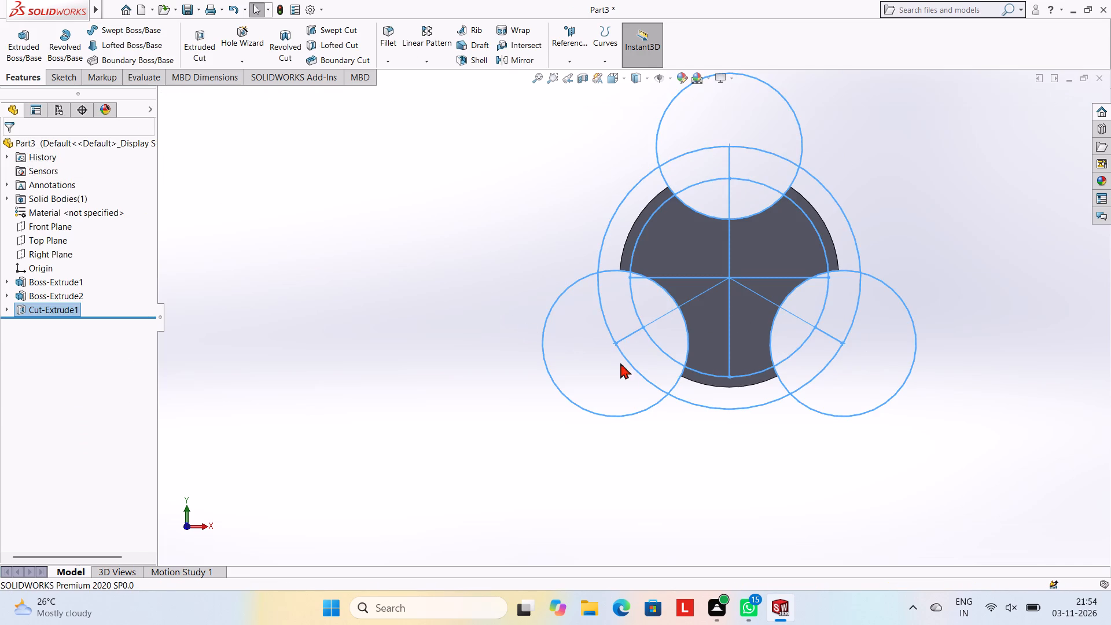
Open a new sketch on the flat outer face of the 75 mm radius disc, on the side opposite the smaller disc.
middle_click_drag(844, 470, 899, 314)
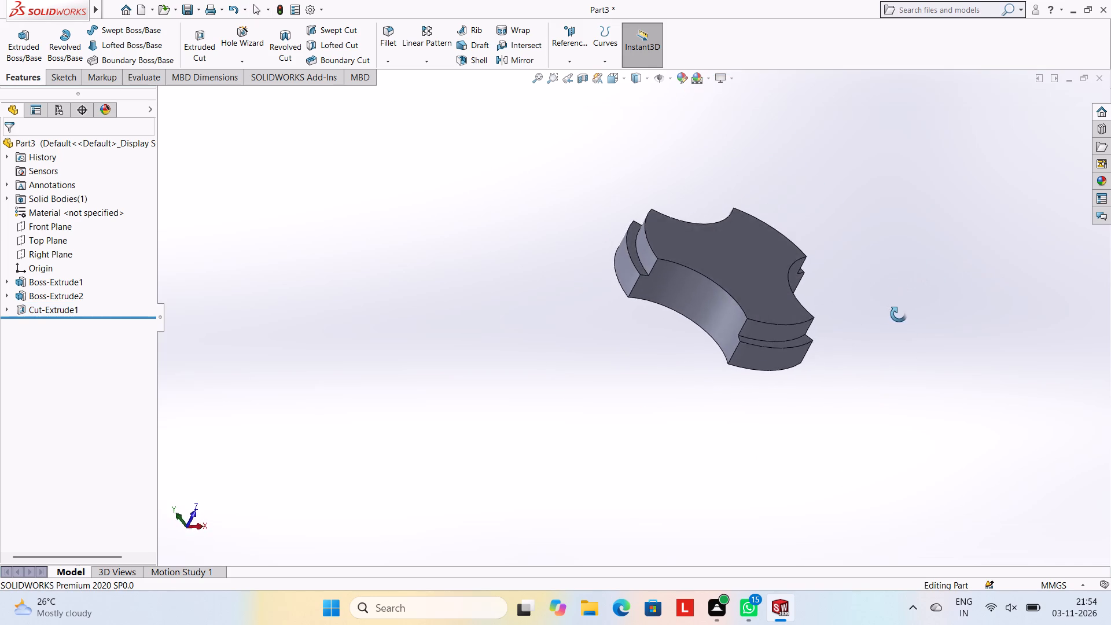
middle_click_drag(899, 314, 851, 385)
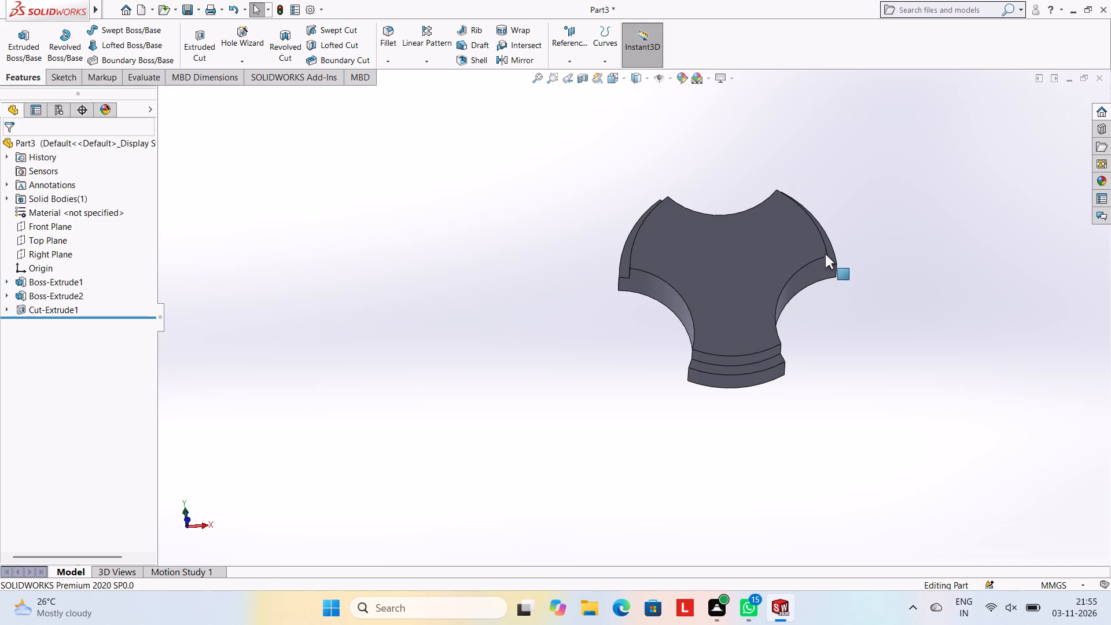
left_click(705, 262)
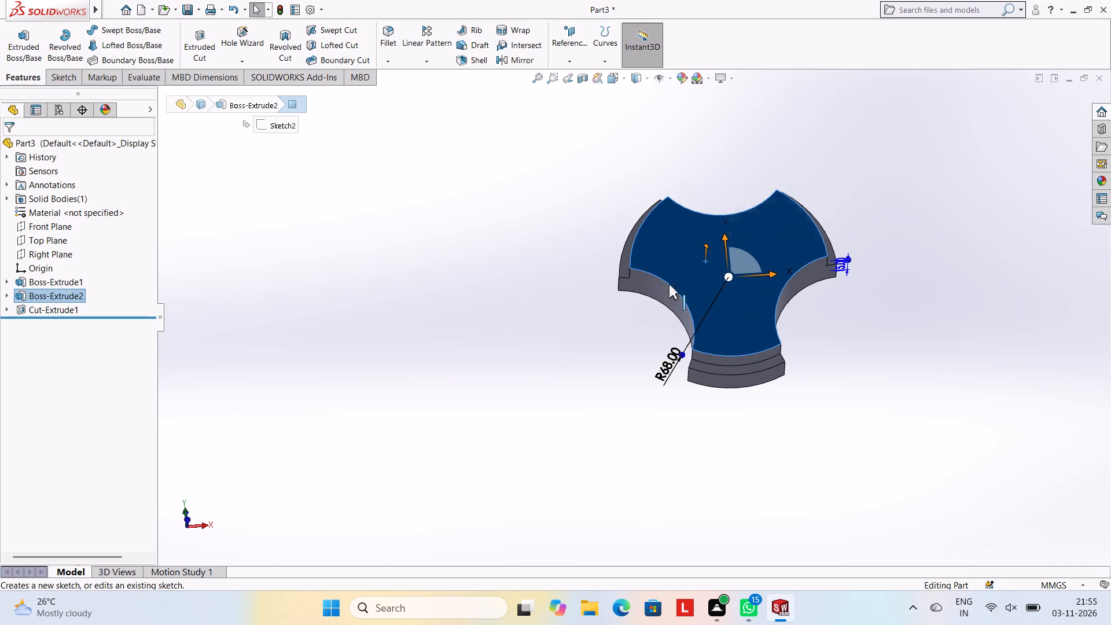
left_click(591, 220)
middle_click_drag(635, 234, 849, 161)
left_click(741, 268)
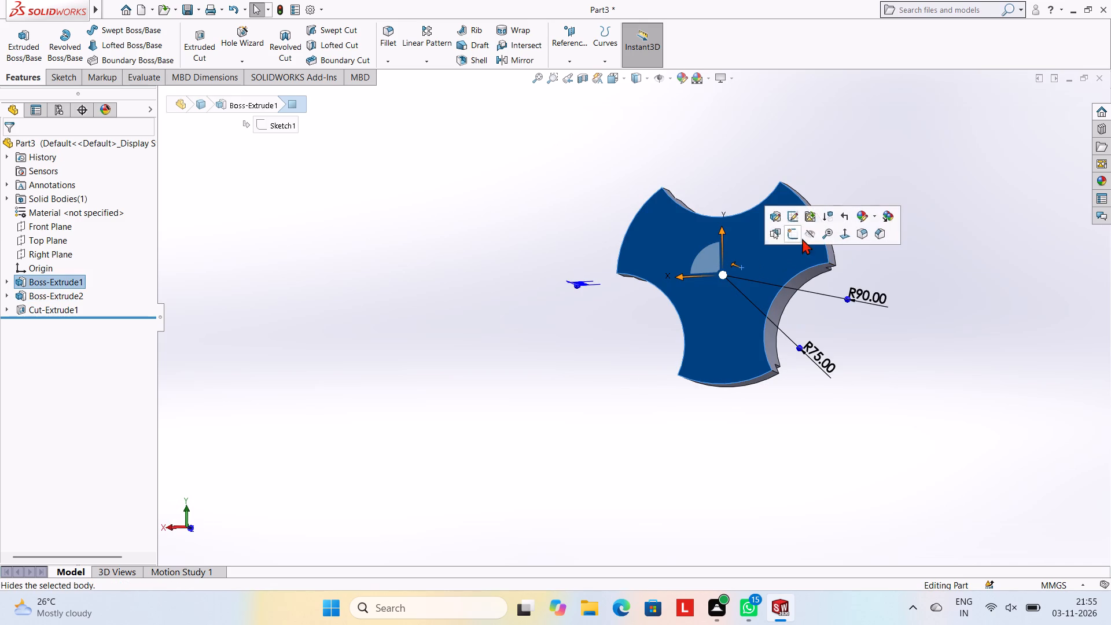
left_click(794, 231)
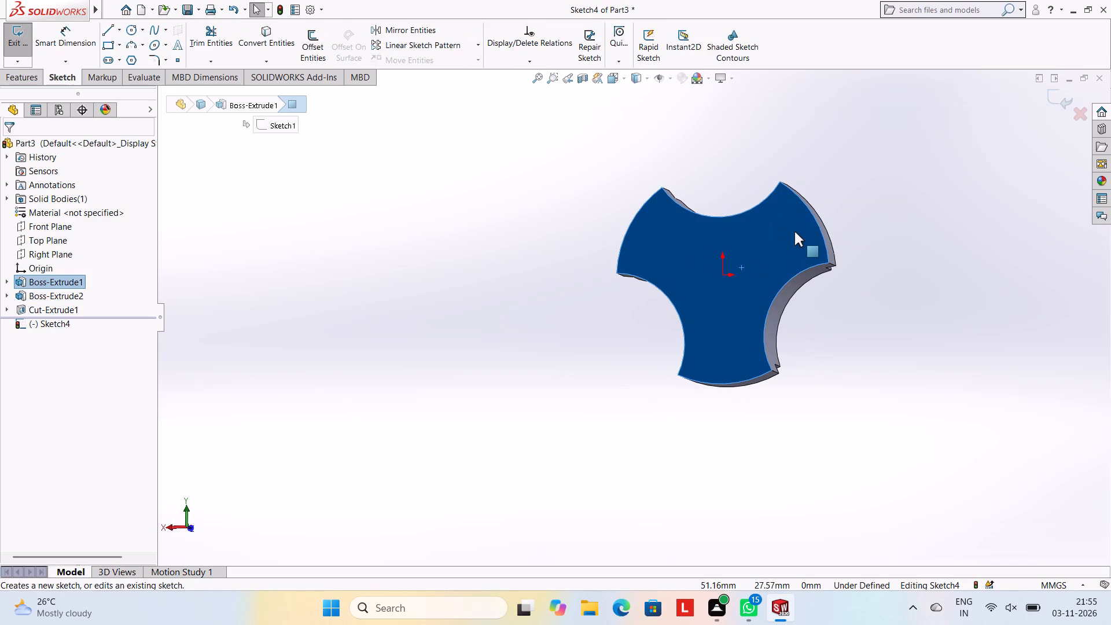
key("ctrl+8")
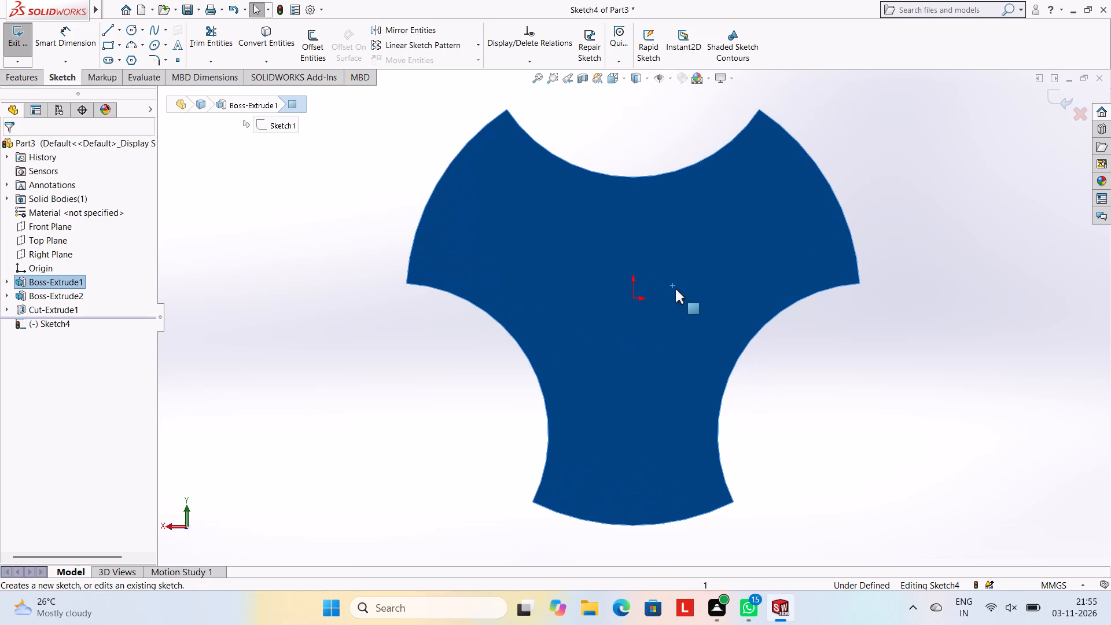
scroll(675, 289, "up", 2)
Sketch a circle of radius 68 mm centred on the origin, with diameter dimensioning switched off.
left_click(133, 27)
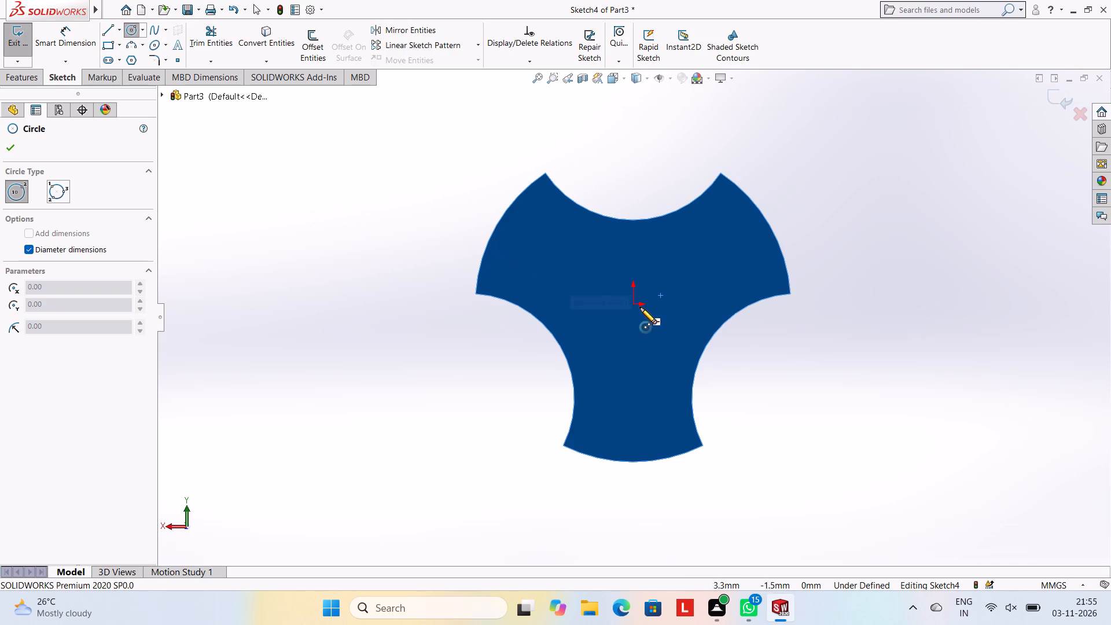
left_click(65, 248)
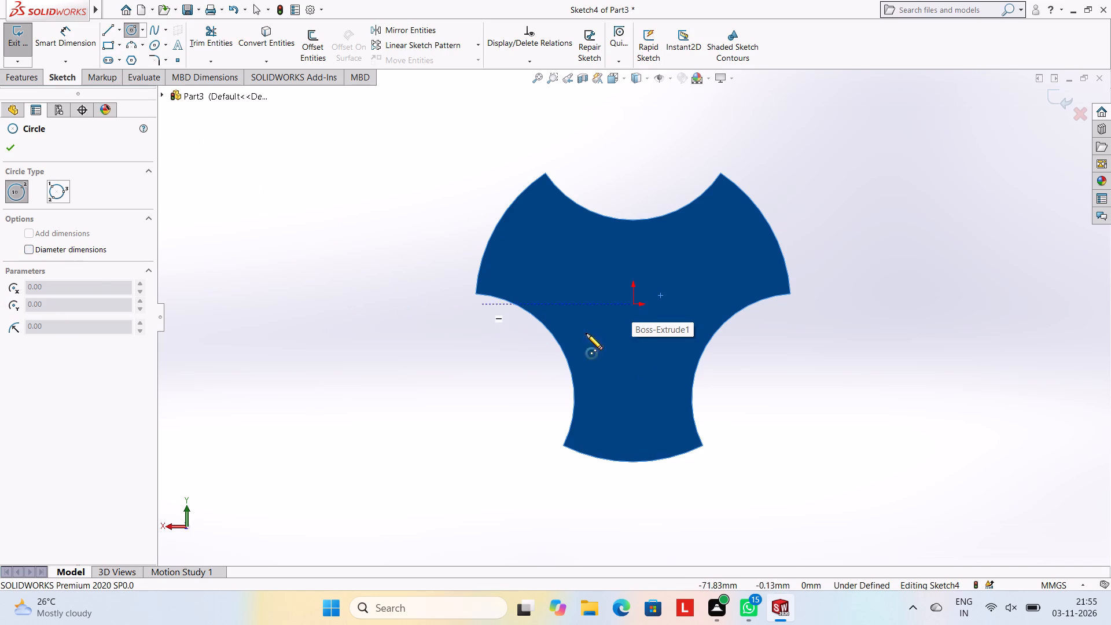
left_click(632, 305)
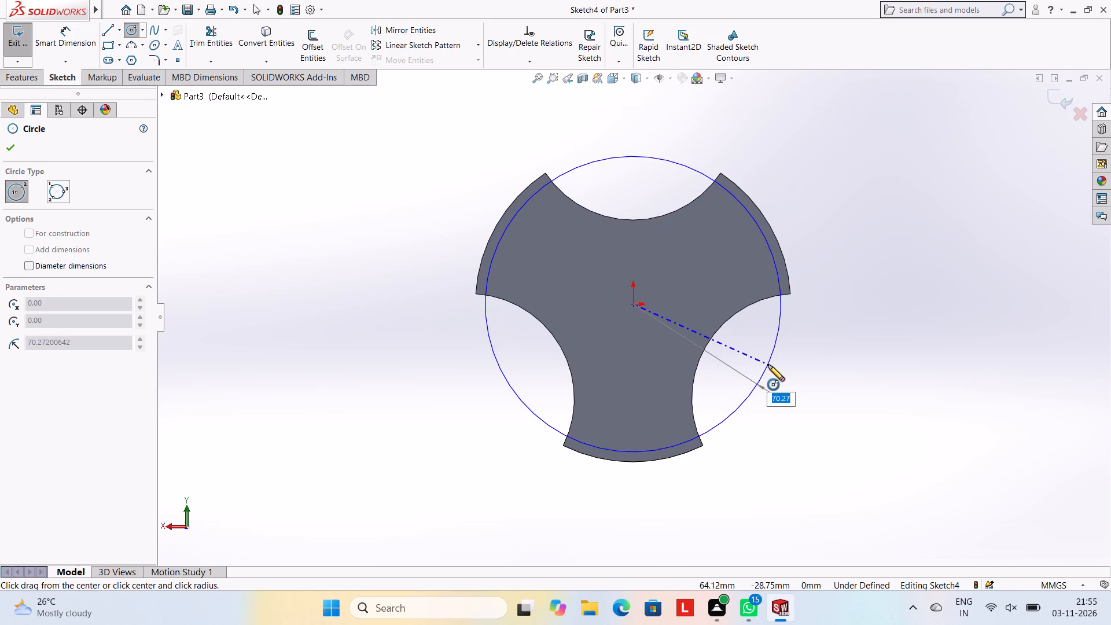
type("68")
key("Return")
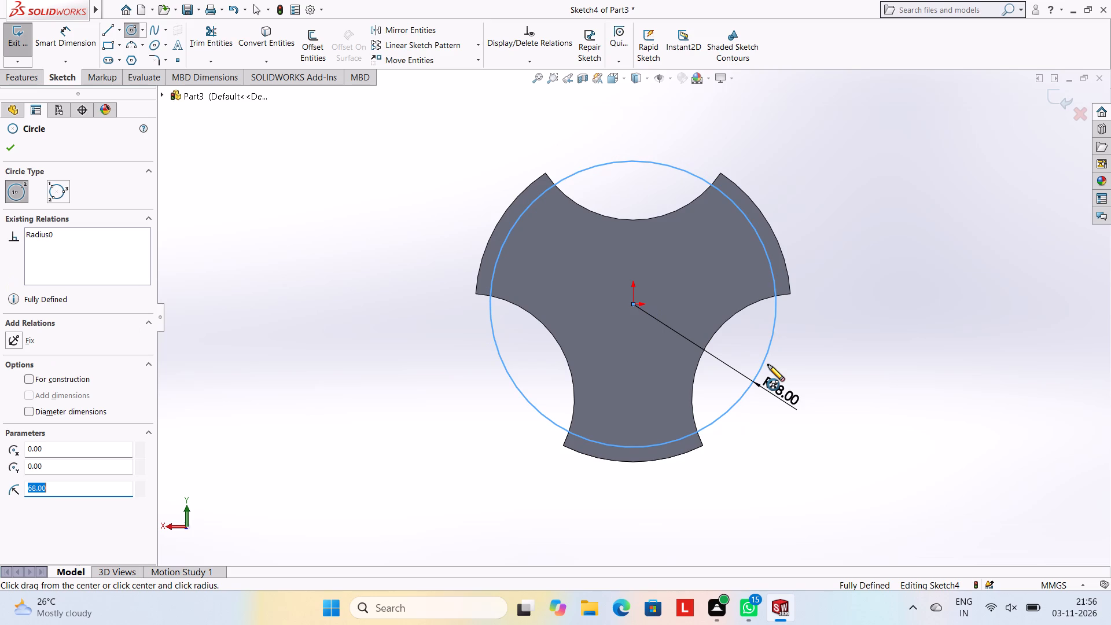
key("Escape")
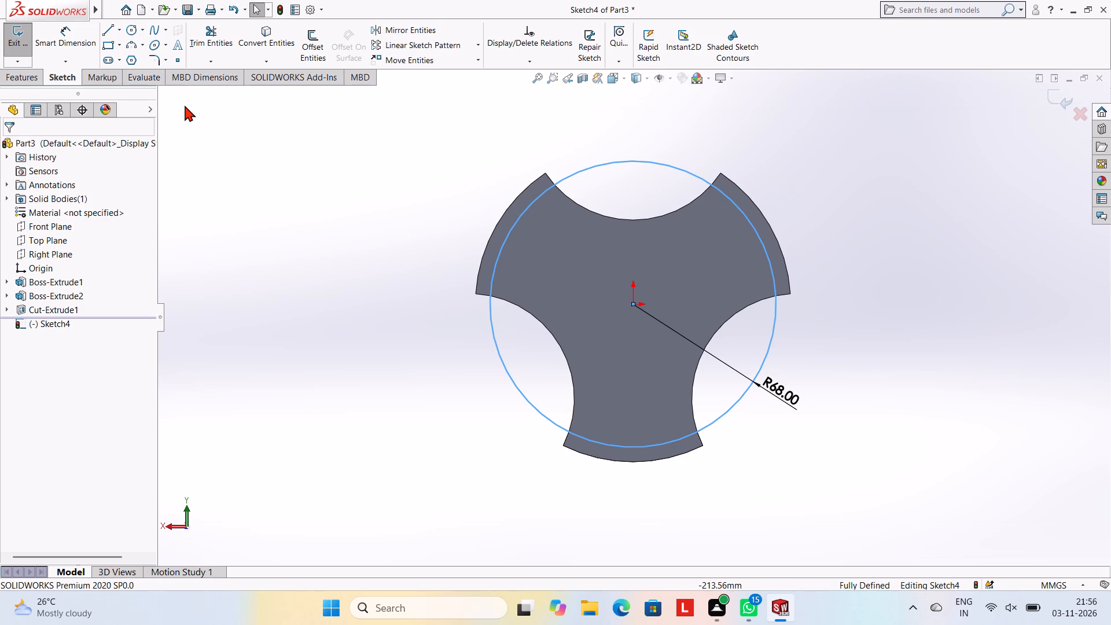
key("Escape")
key("Escape")
key("Escape")
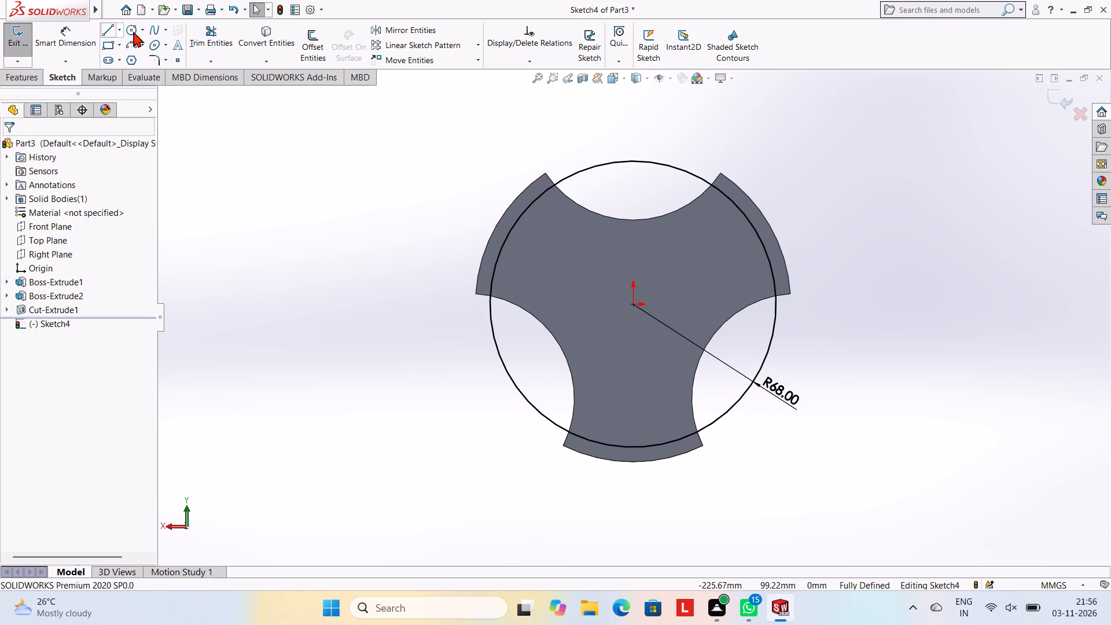
Sketch a concentric circle of radius 60 mm centred on the origin.
left_click(133, 31)
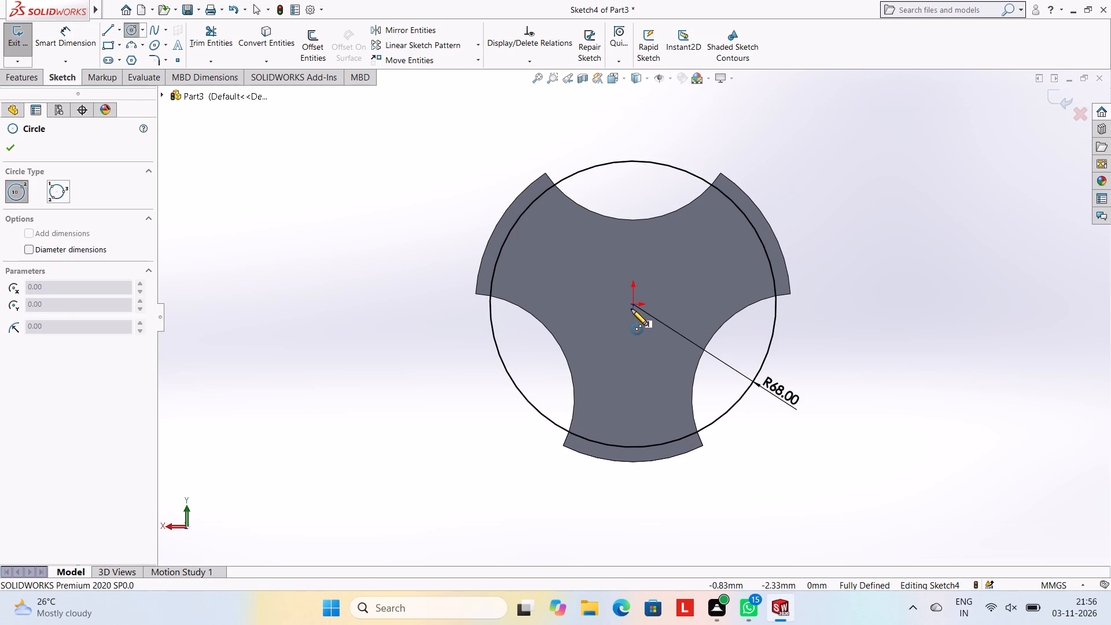
left_click(215, 39)
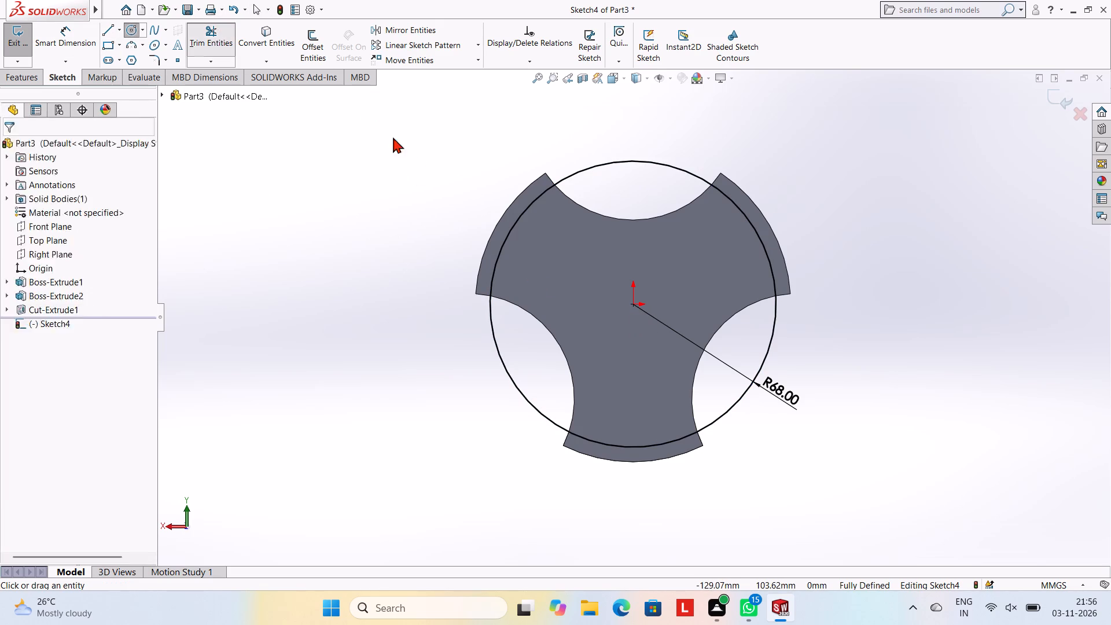
left_click(138, 28)
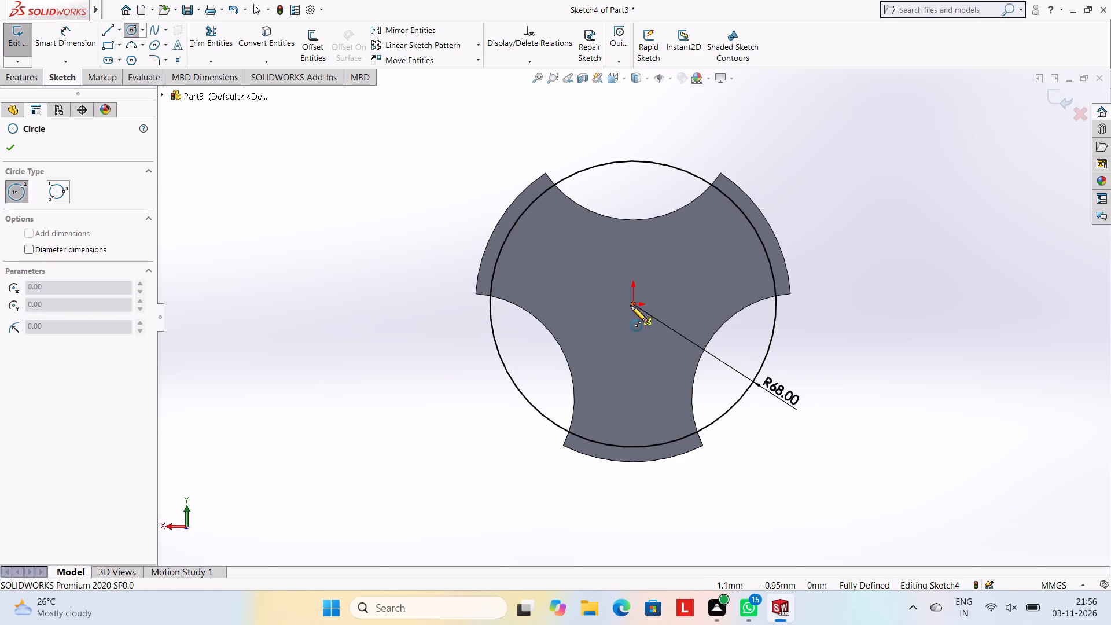
left_click(632, 306)
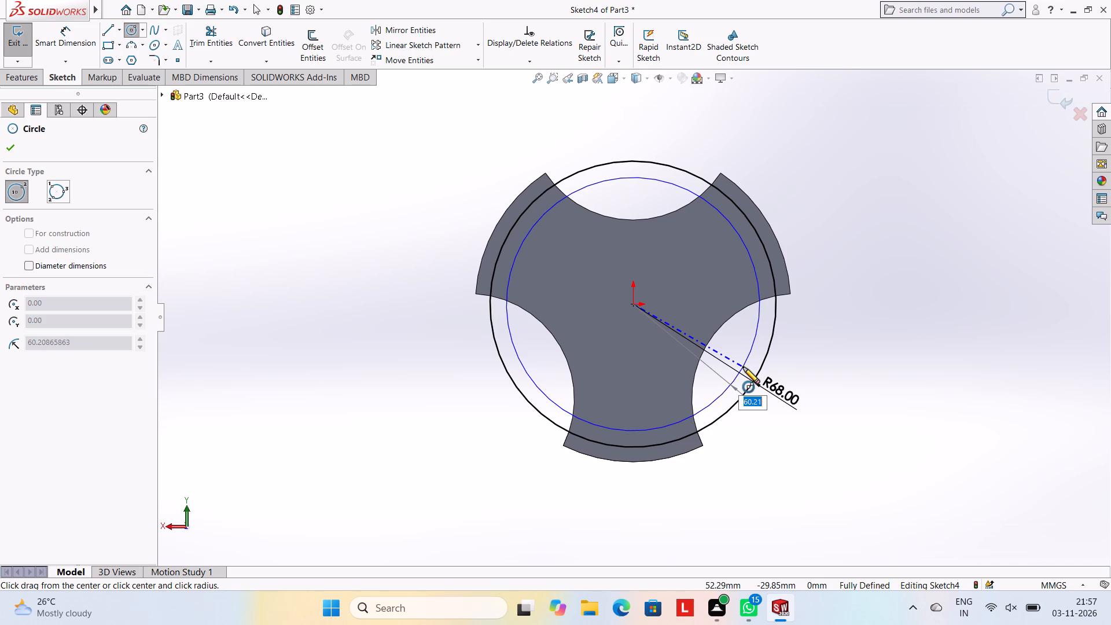
type("60")
key("Return")
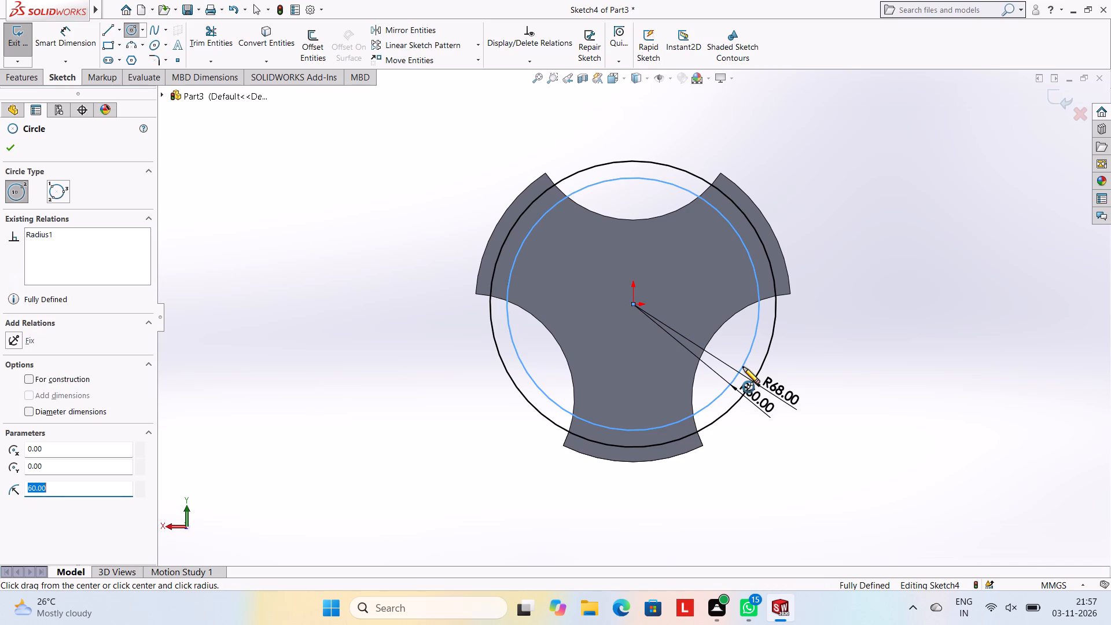
key("Escape")
key("Escape")
key("Escape")
key("Escape")
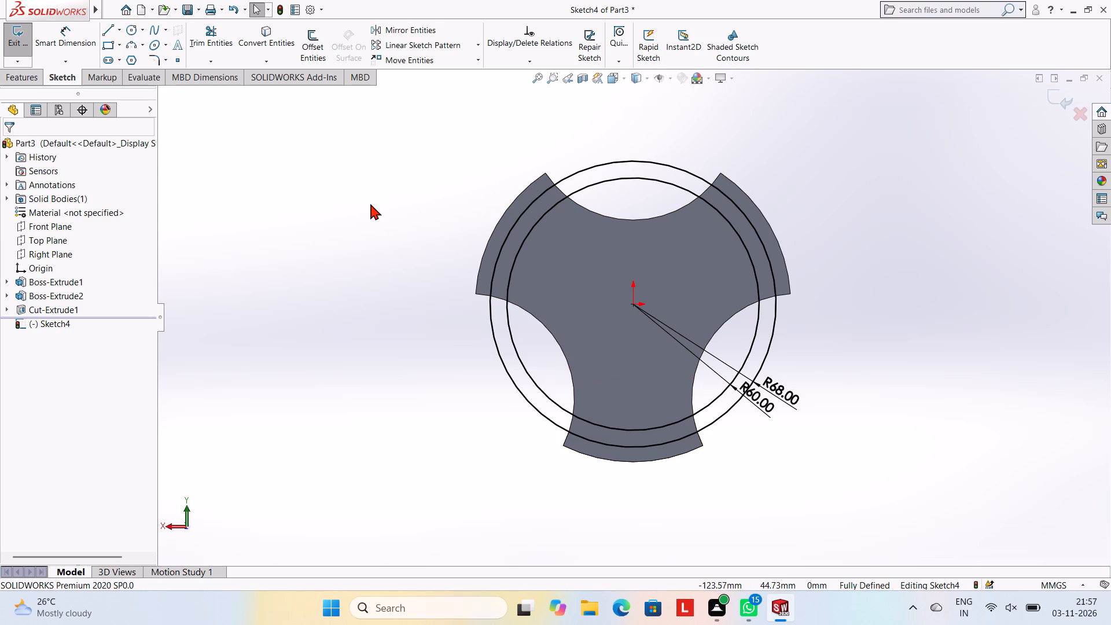
Sketch a vertical line from the origin up past both circles and trim its upper end at the 68 mm radius circle.
left_click(110, 25)
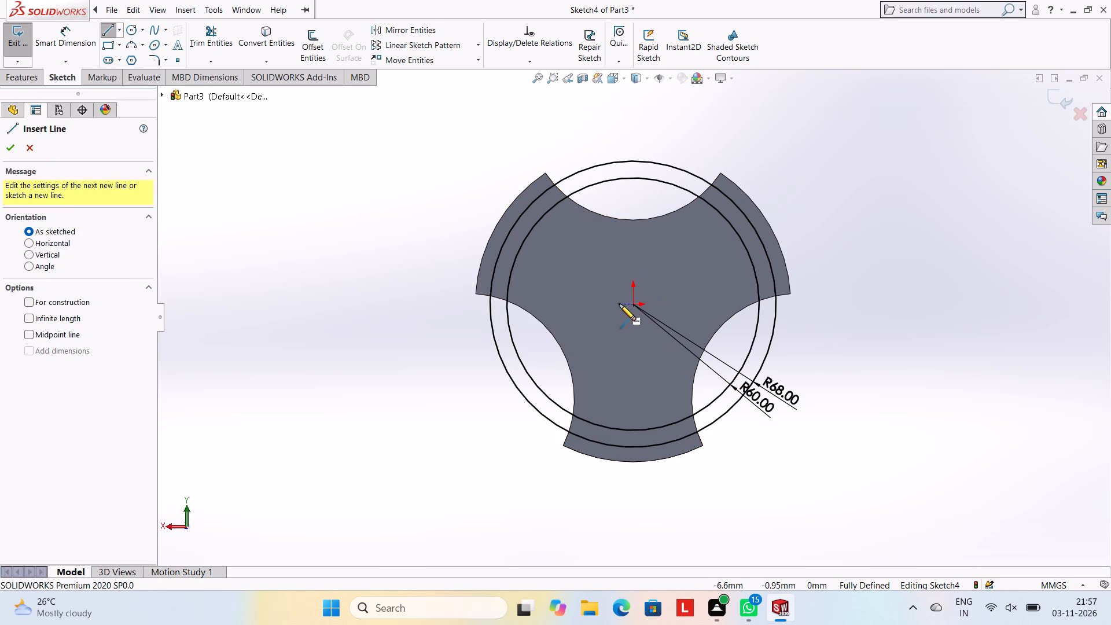
left_click(634, 304)
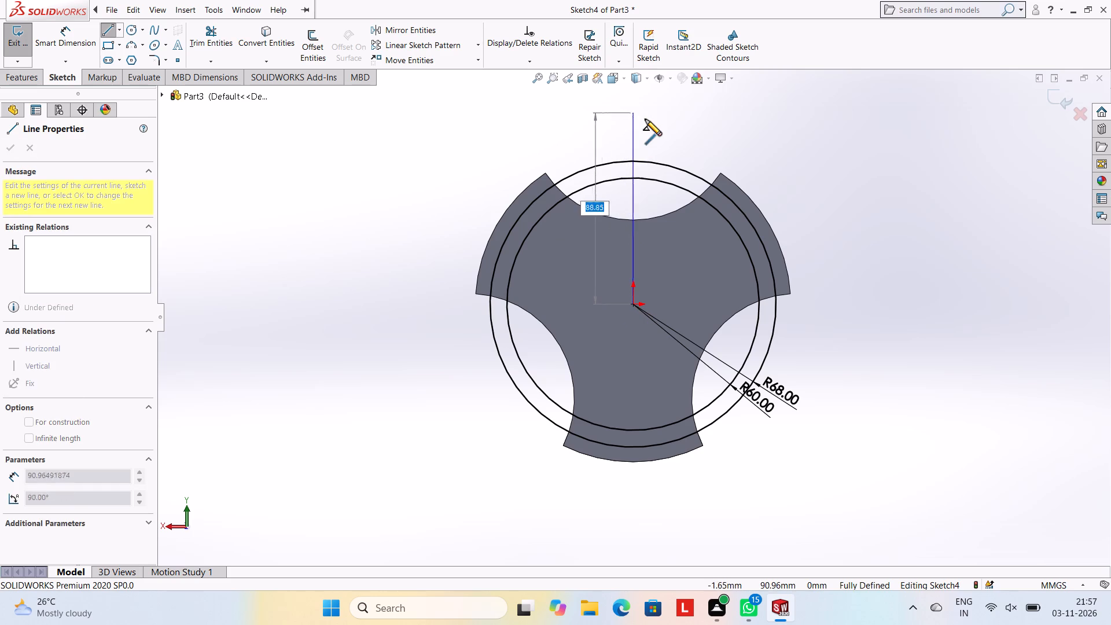
left_click(634, 122)
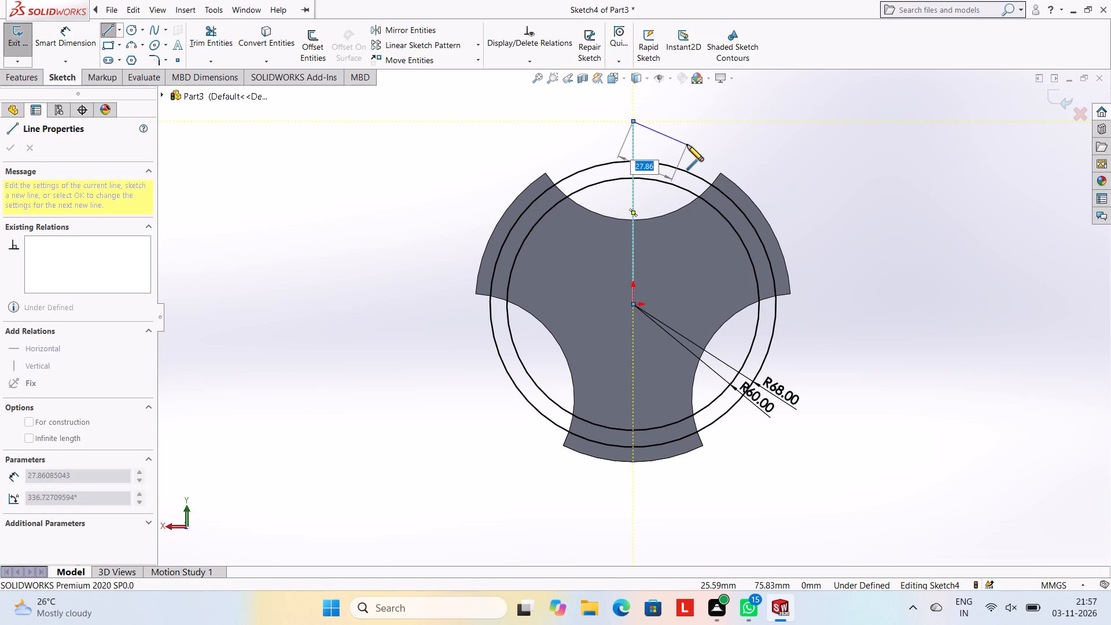
key("Escape")
key("Escape")
left_click(203, 42)
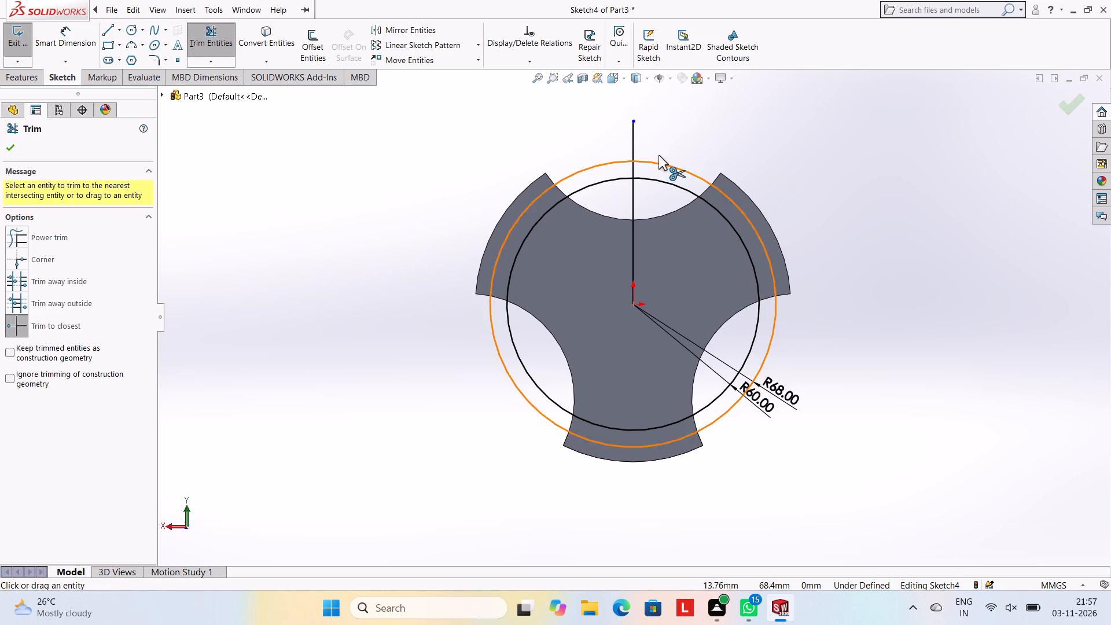
left_click(634, 137)
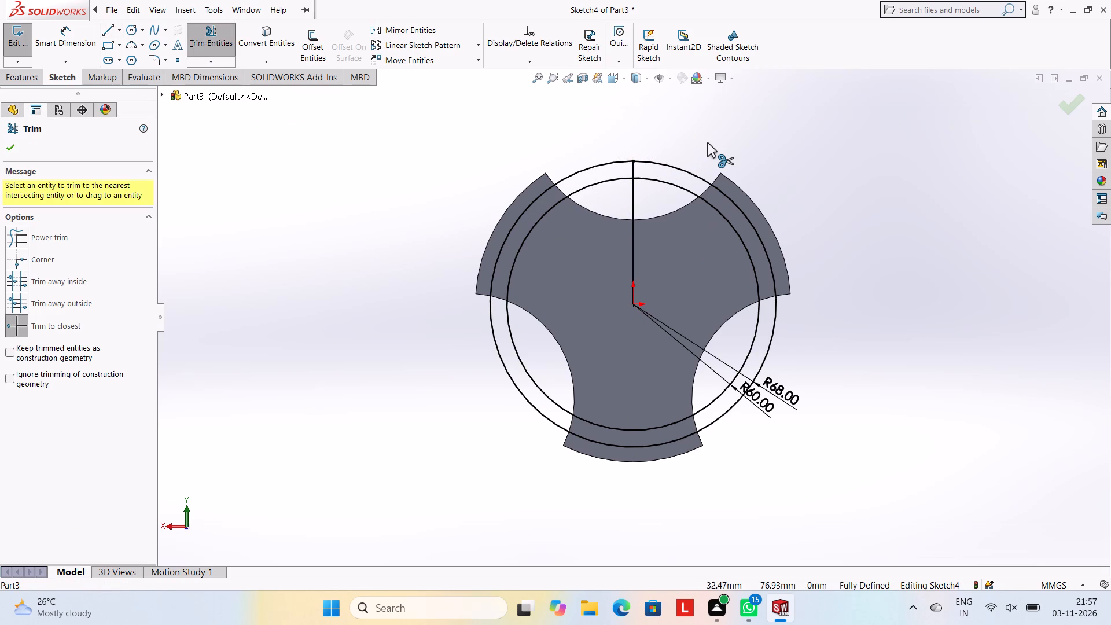
From the vertical line's top end, sketch connected lines 20 mm across, straight down, 40 mm back across, and about 29 mm up past the outer circle.
left_click(109, 27)
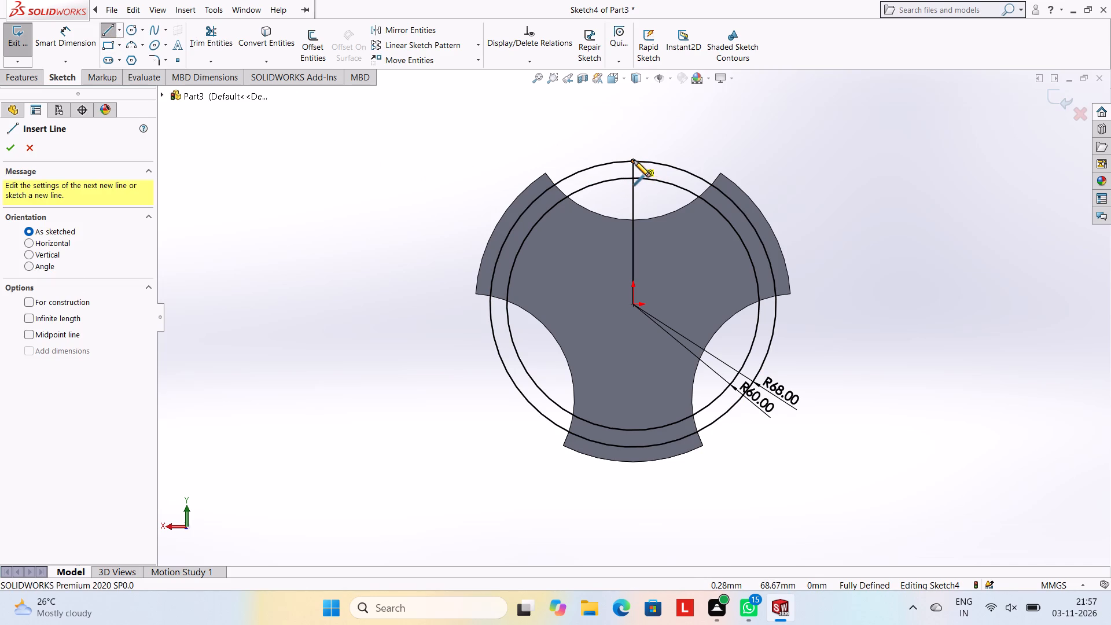
left_click(634, 160)
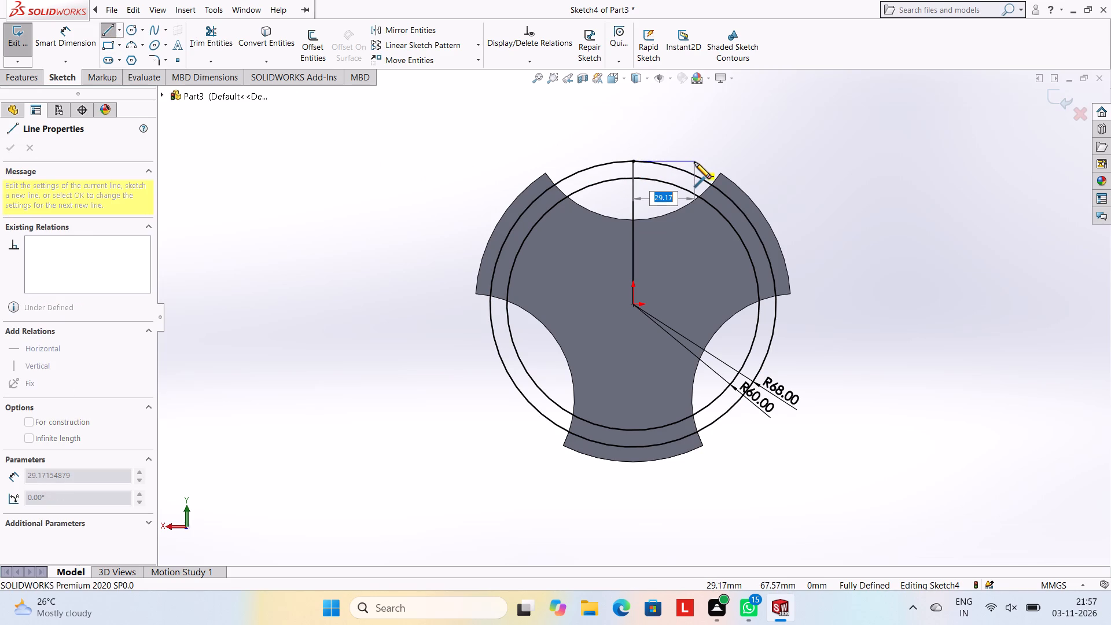
key("4")
key("BackSpace")
type("20")
key("Return")
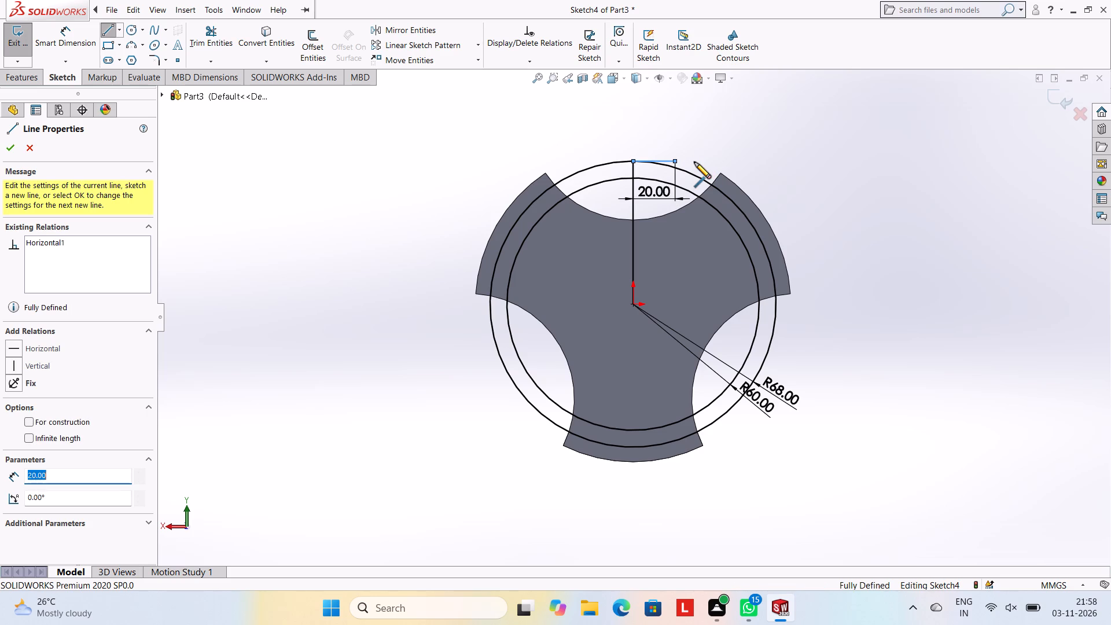
left_click(675, 197)
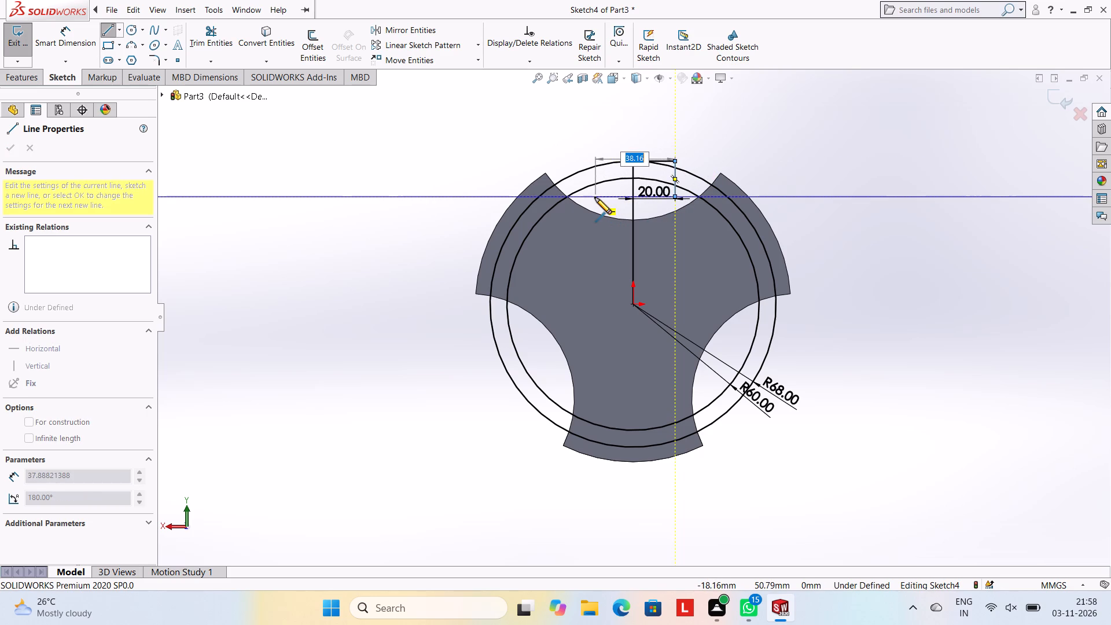
type("40")
key("Return")
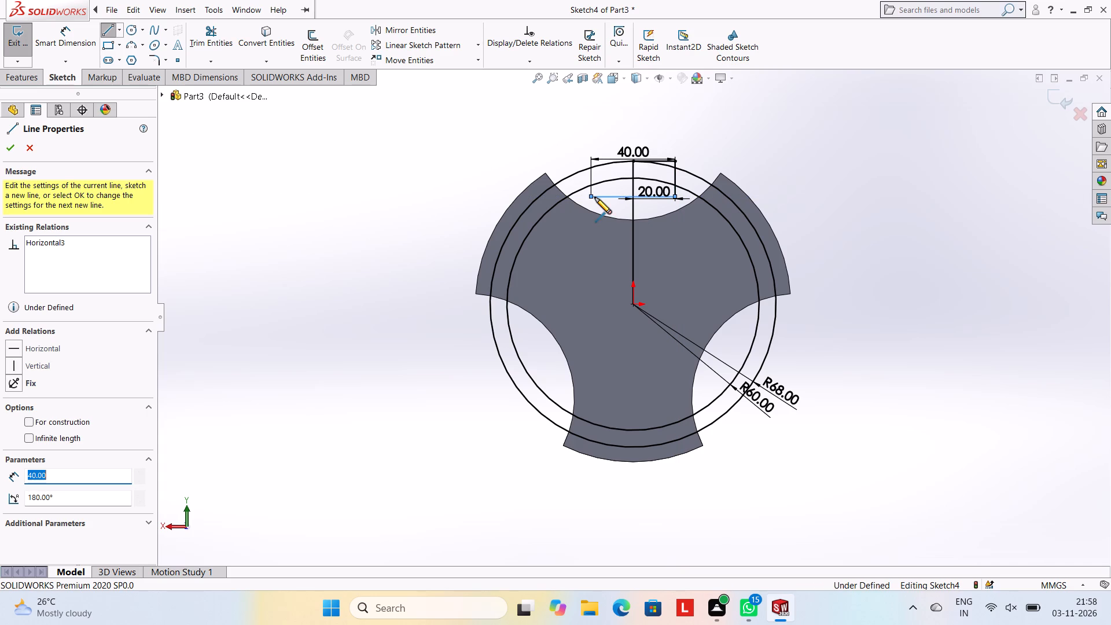
left_click(591, 135)
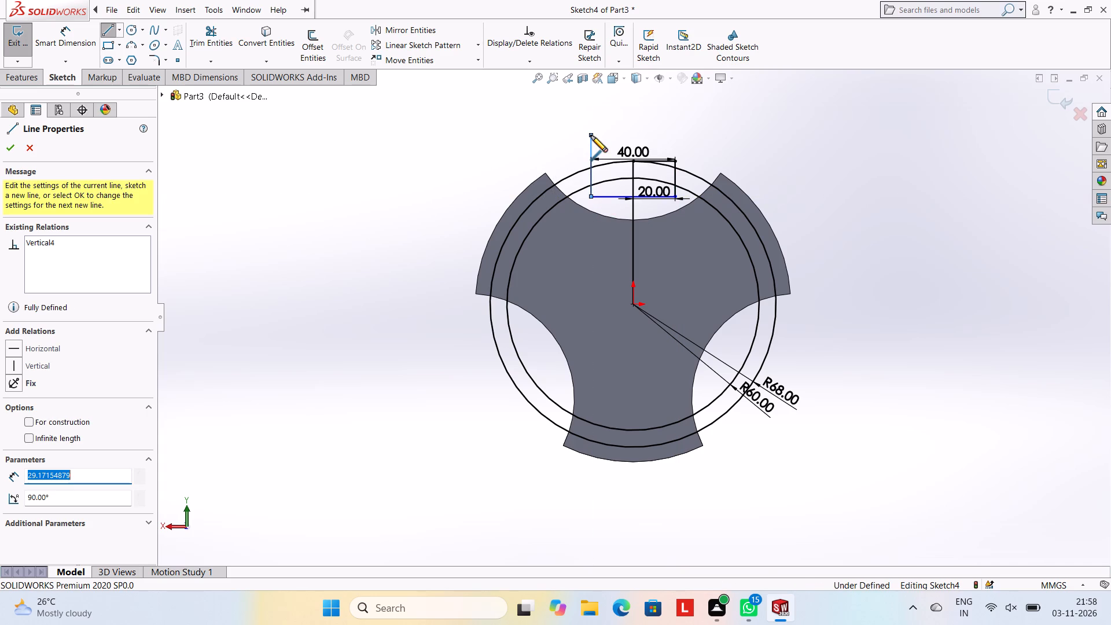
key("Escape")
Trim the connected lines so only two short vertical segments remain between the 68 mm and 60 mm radius circles, one each side of the centre line.
left_click(218, 49)
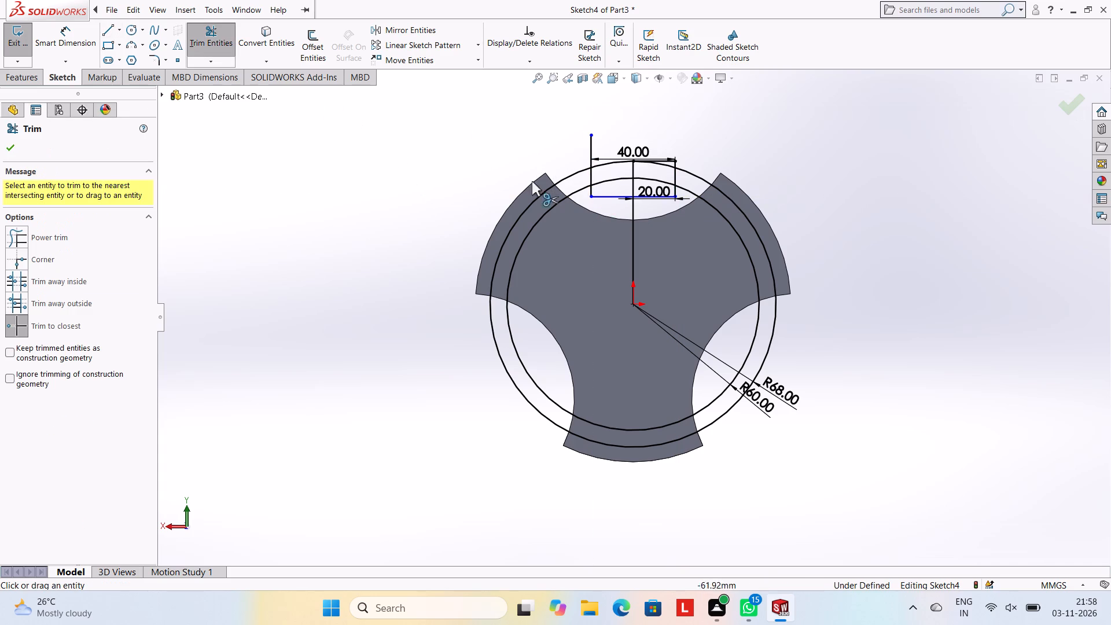
scroll(712, 167, "down", 3)
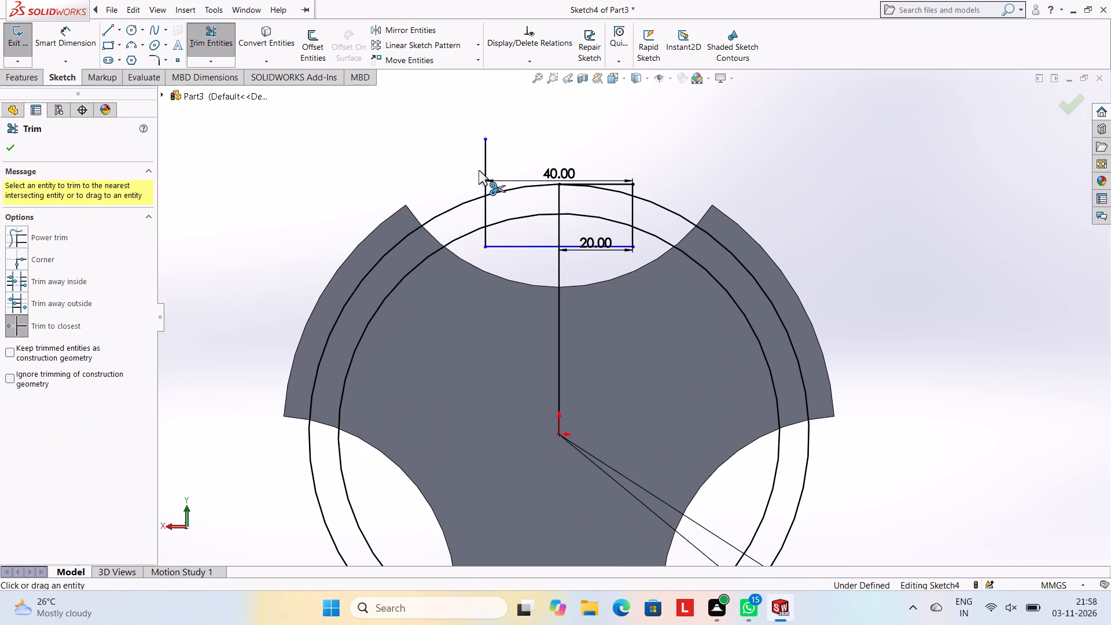
left_click(484, 158)
left_click(503, 245)
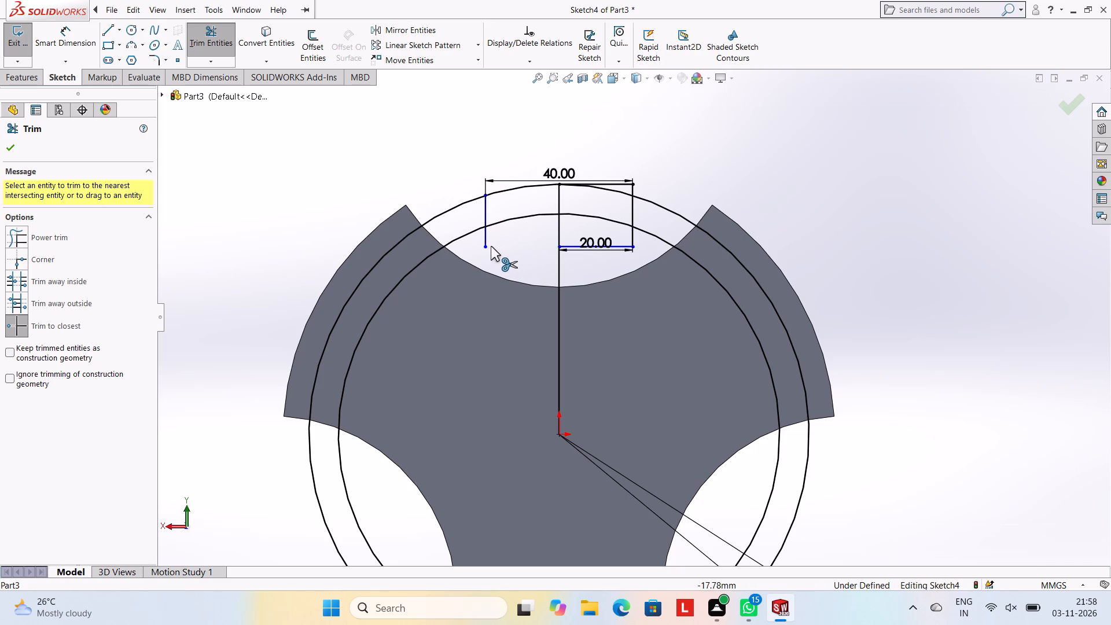
left_click(483, 246)
left_click(595, 311)
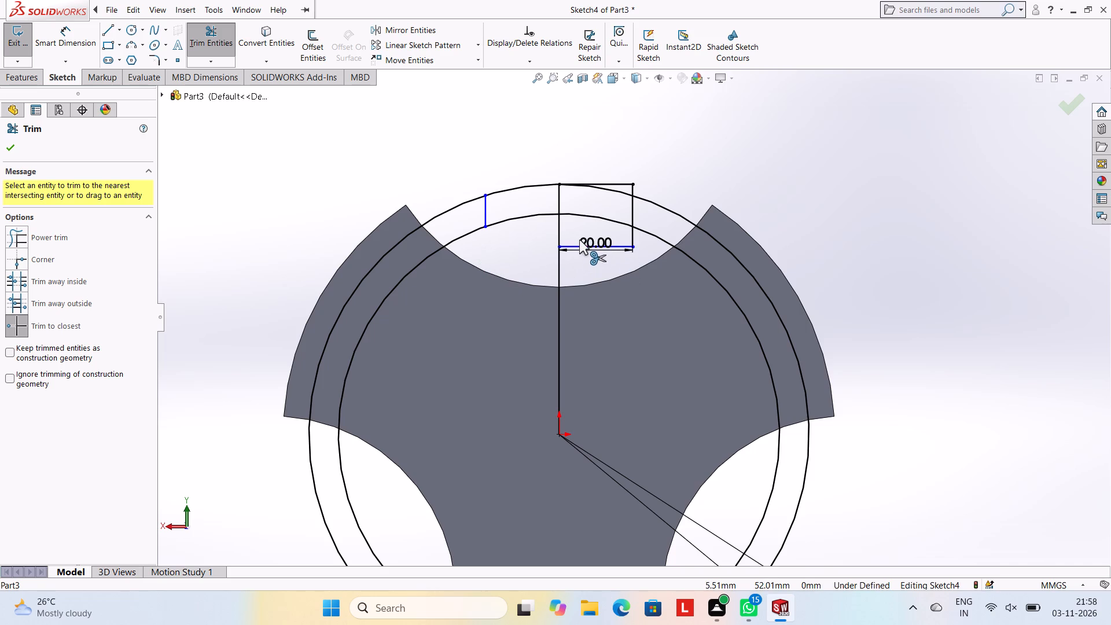
left_click(627, 184)
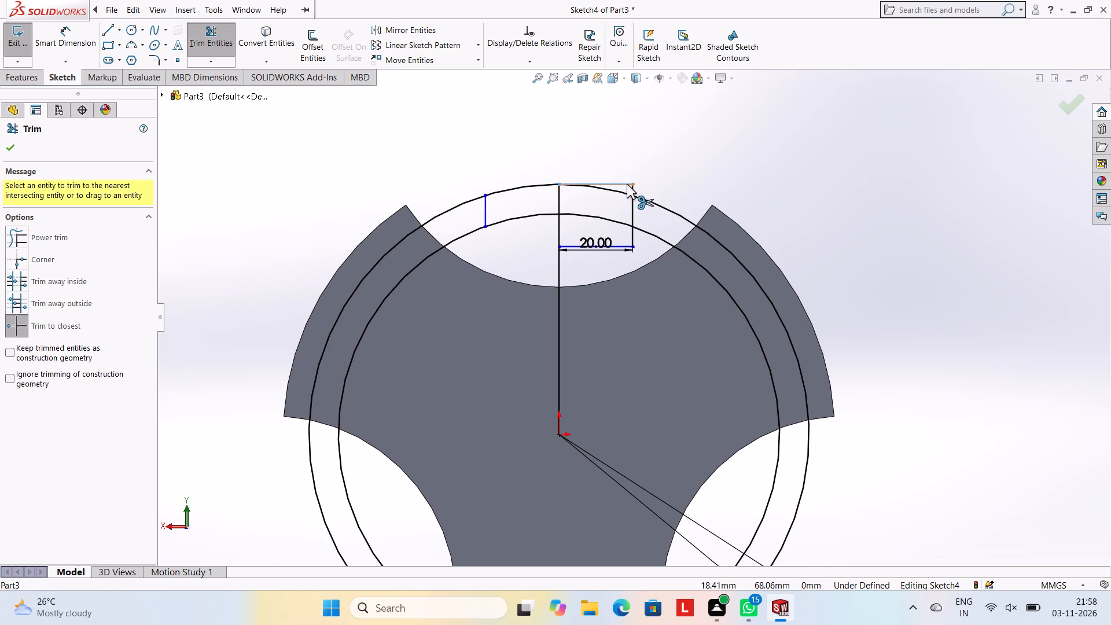
left_click(634, 190)
left_click(593, 307)
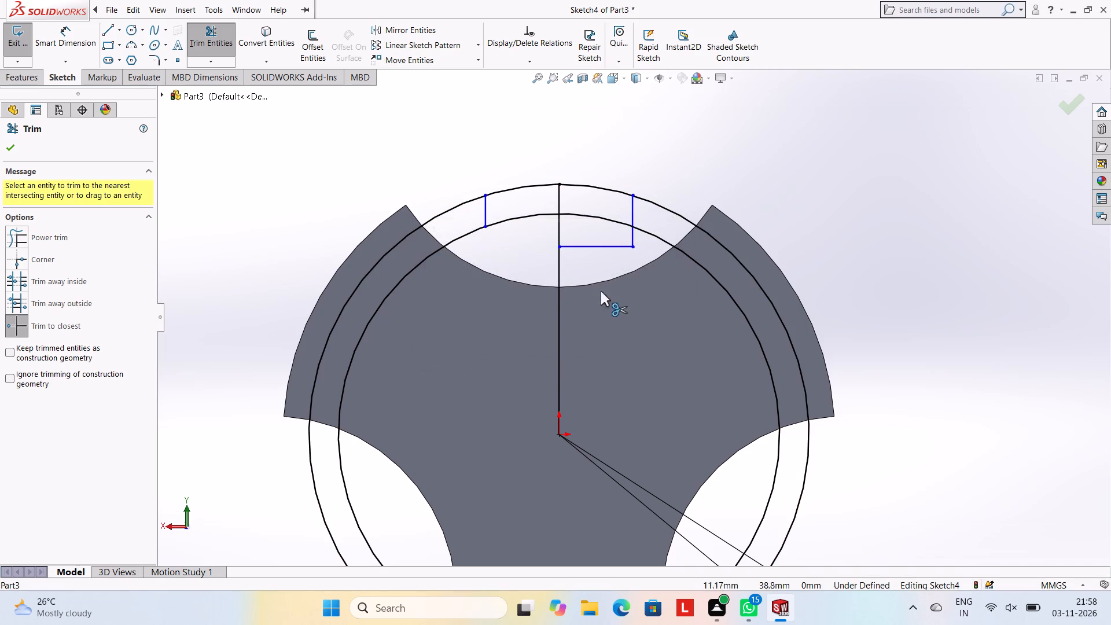
left_click(612, 248)
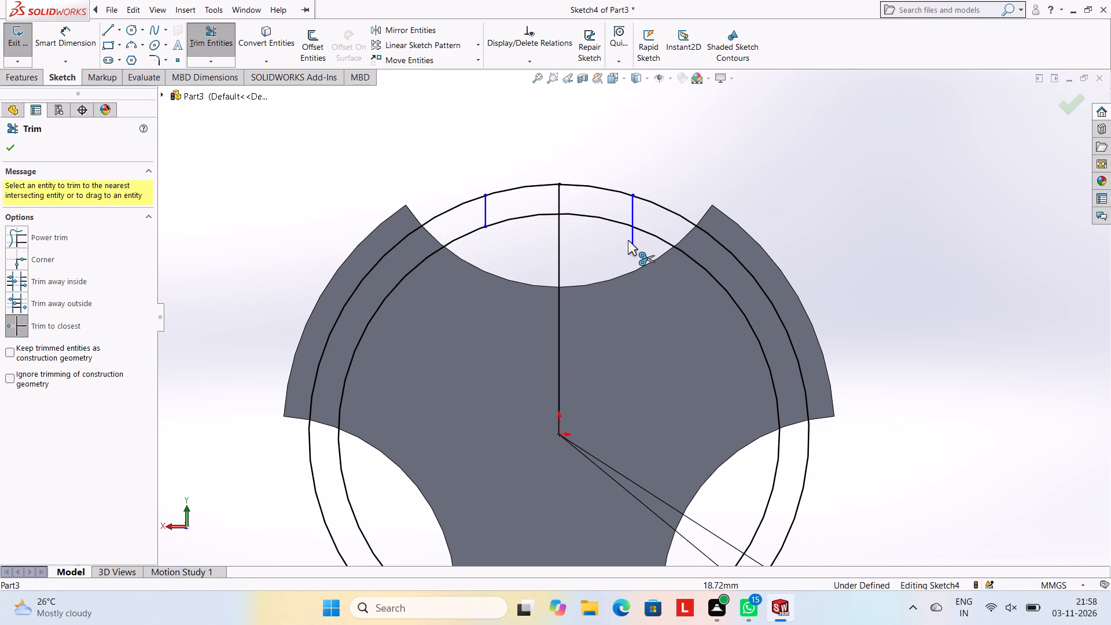
left_click(630, 240)
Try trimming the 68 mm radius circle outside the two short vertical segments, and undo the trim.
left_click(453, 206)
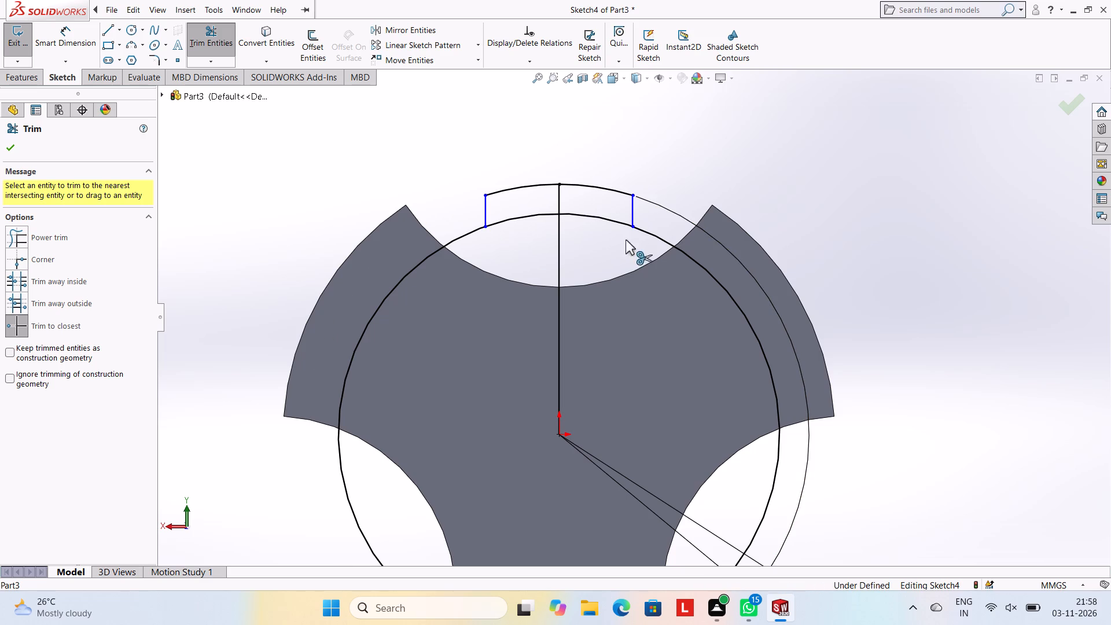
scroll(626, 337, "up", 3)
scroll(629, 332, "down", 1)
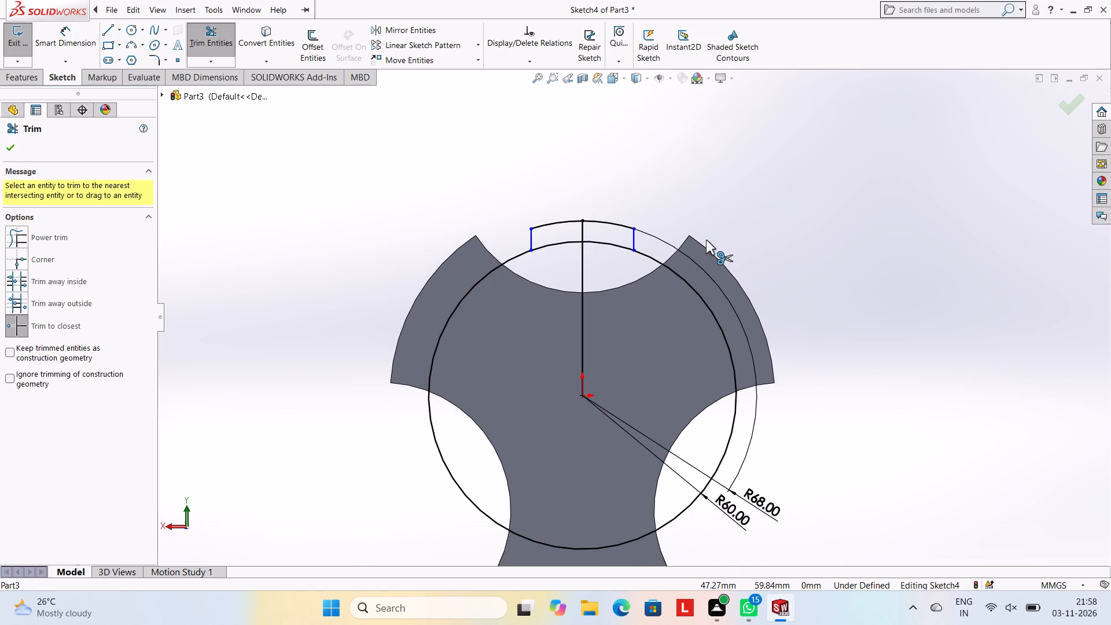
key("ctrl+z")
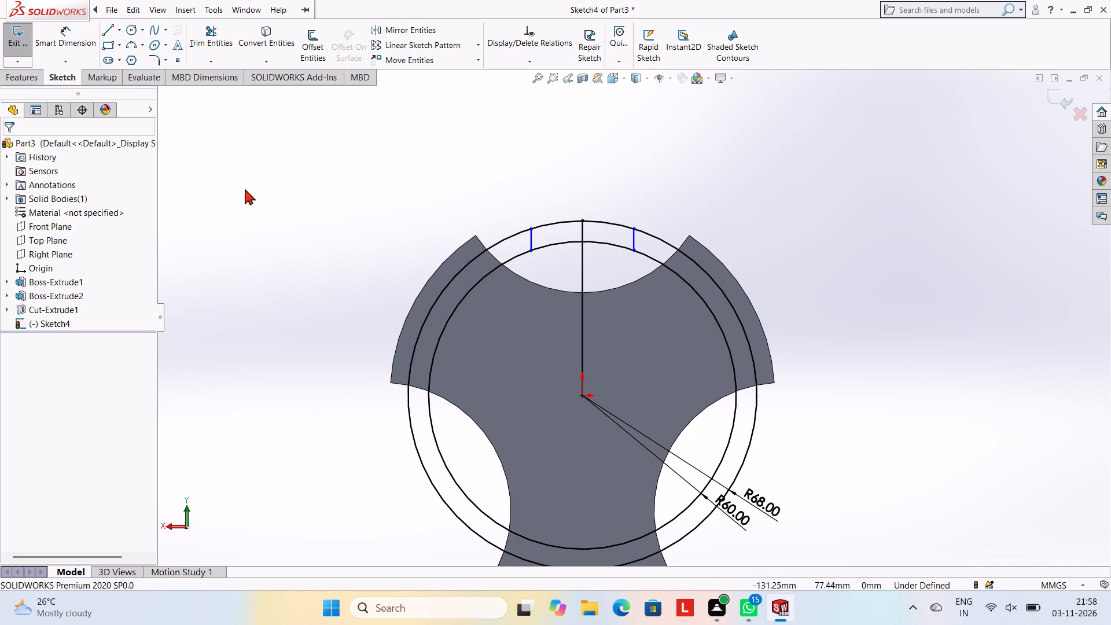
Trim away the 60 mm radius circle between the two short vertical segments on both sides of the centre line.
left_click(433, 113)
left_click(218, 43)
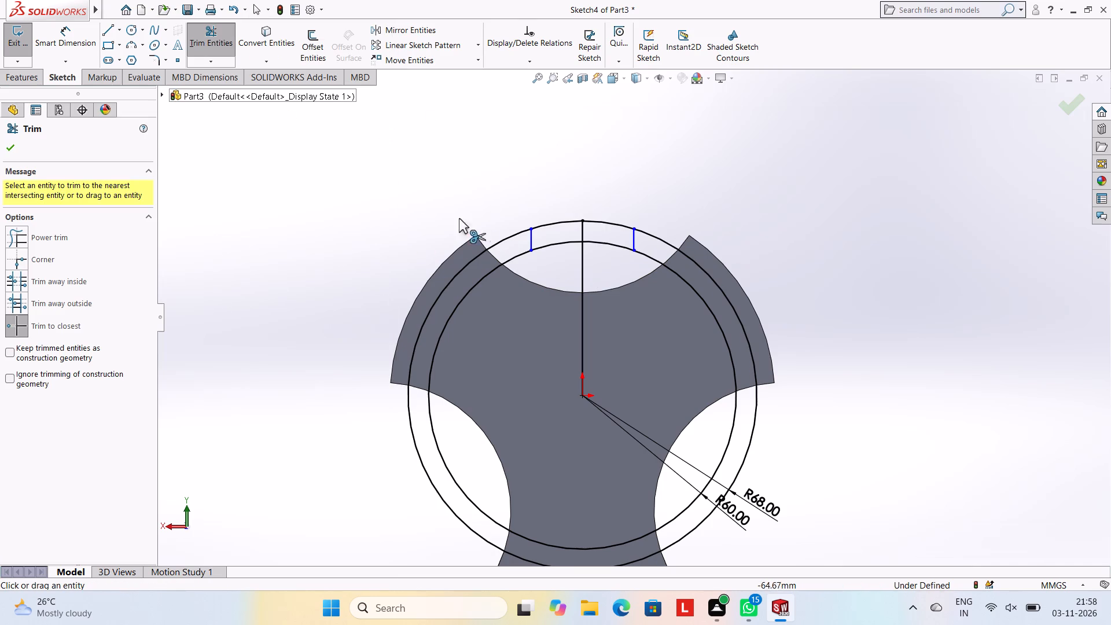
left_click(552, 242)
left_click(597, 241)
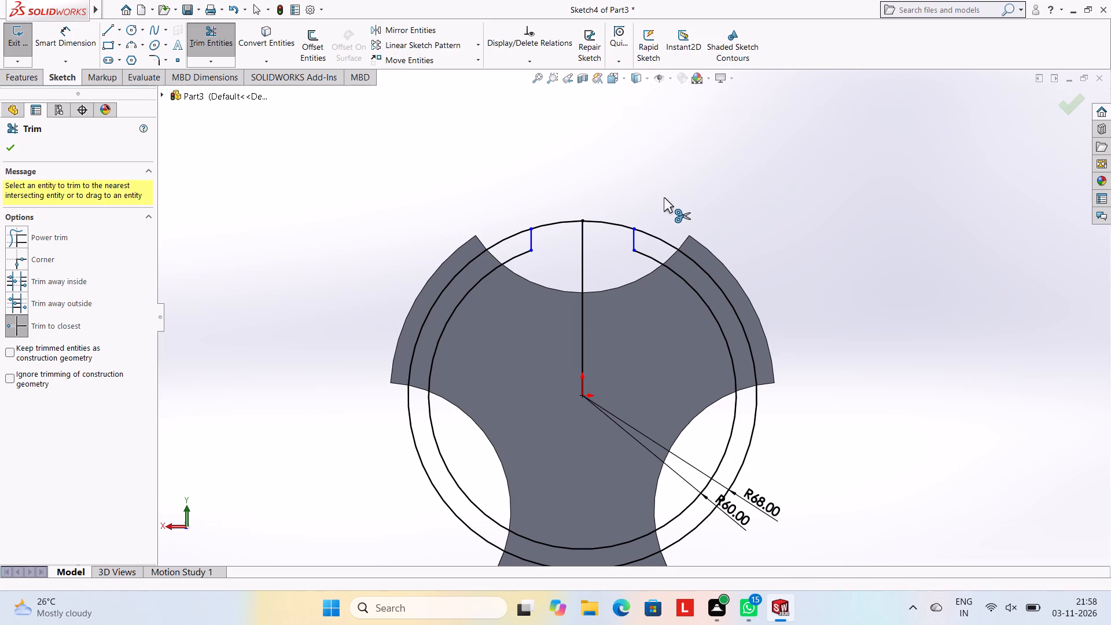
key("Escape")
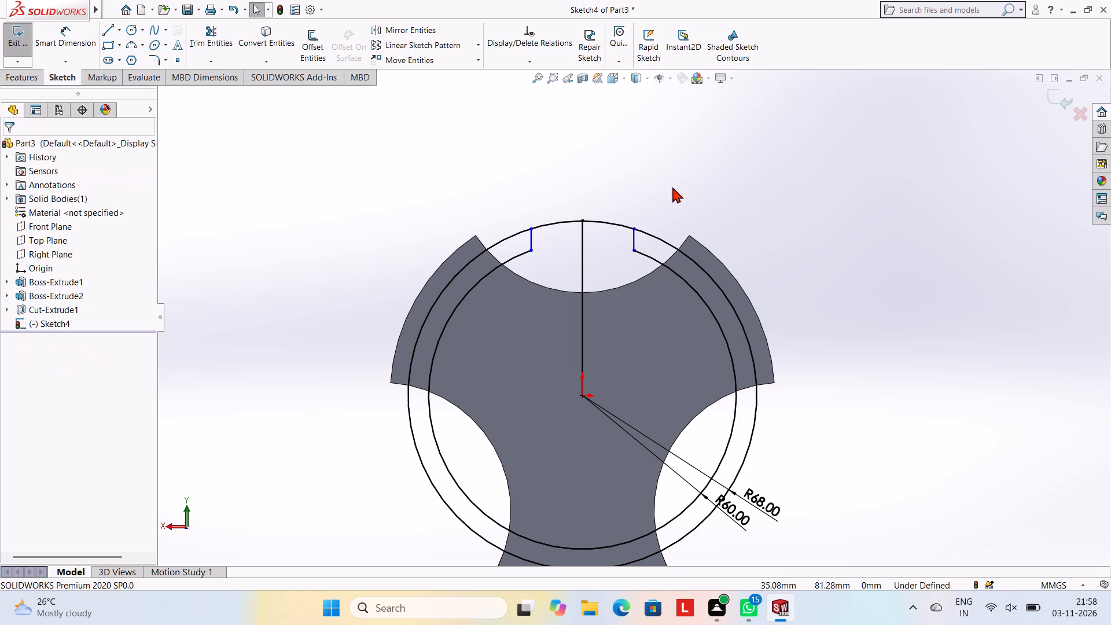
Circular-pattern the short vertical segment left of the centre line around the origin with 3 equally spaced instances over 360 degrees.
left_click(531, 237)
left_click(479, 44)
left_click(475, 78)
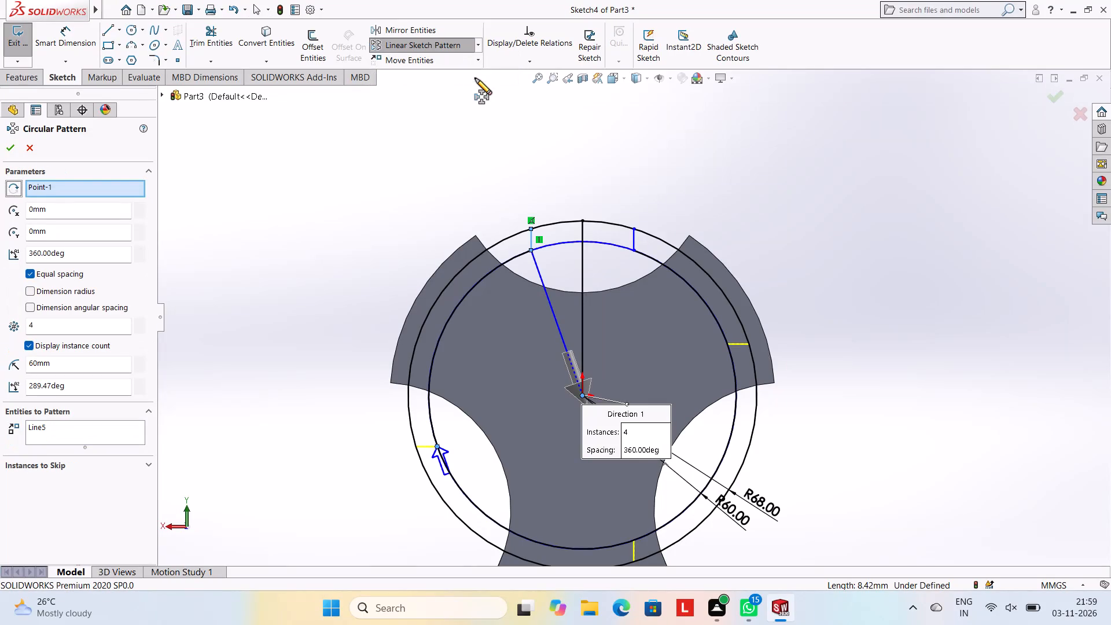
left_click(53, 331)
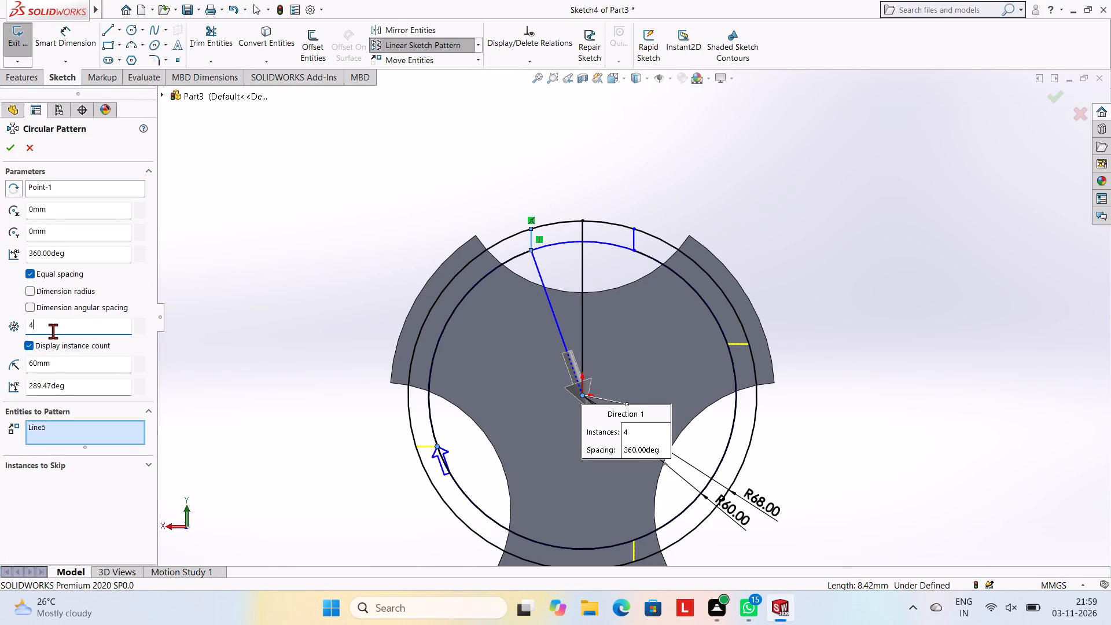
key("BackSpace")
key("3")
key("Return")
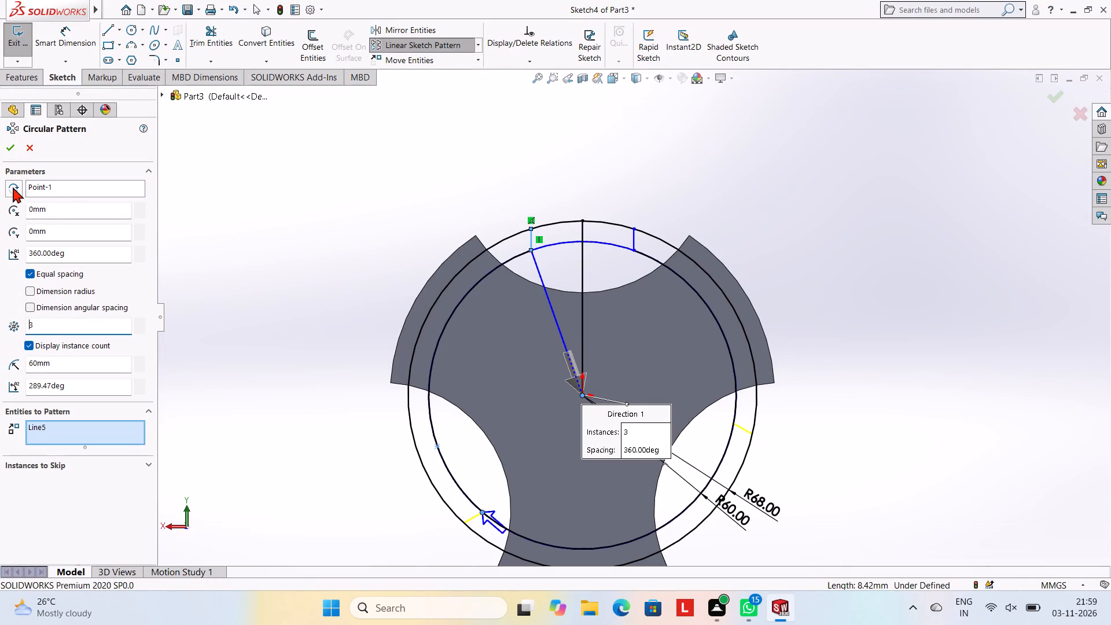
left_click(12, 148)
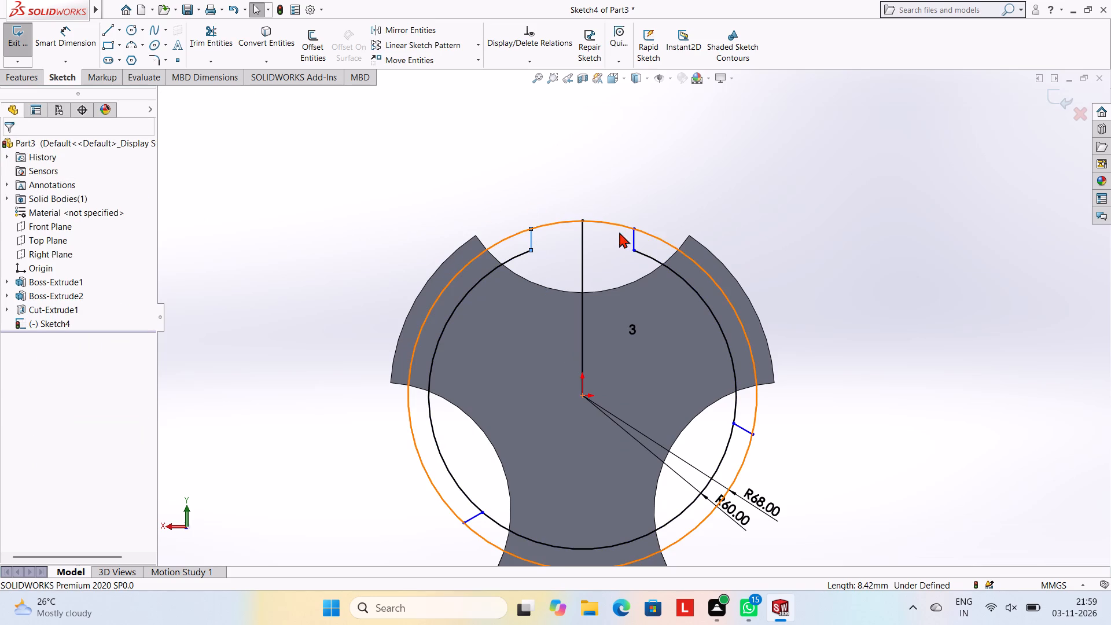
key("Escape")
Circular-pattern the short vertical segment right of the centre line around the origin with 3 equally spaced instances over 360 degrees.
left_click(635, 236)
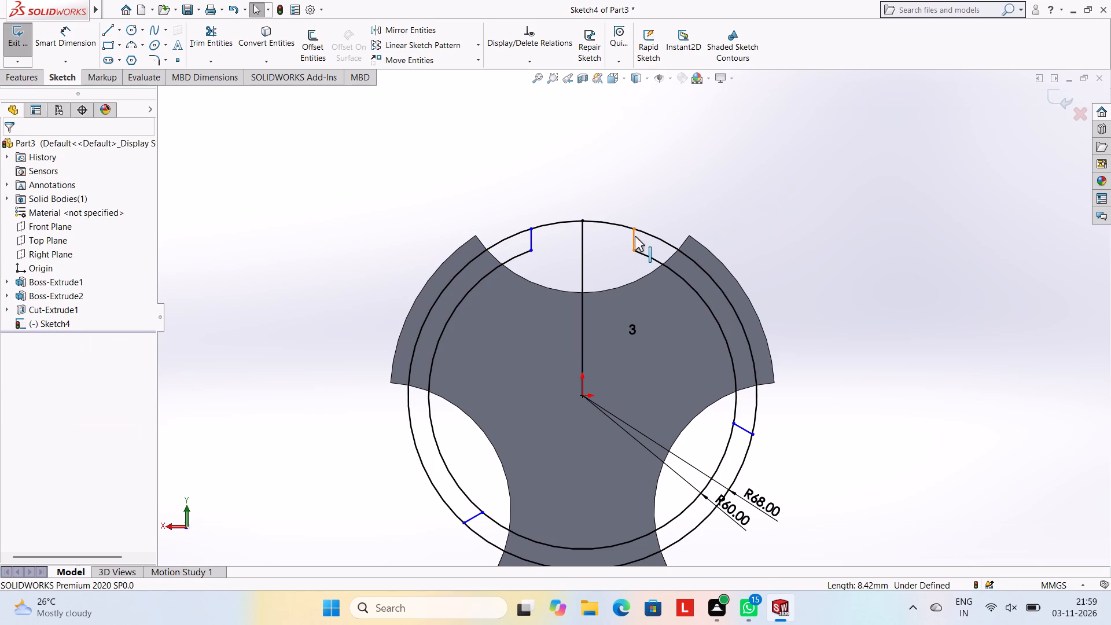
left_click(476, 45)
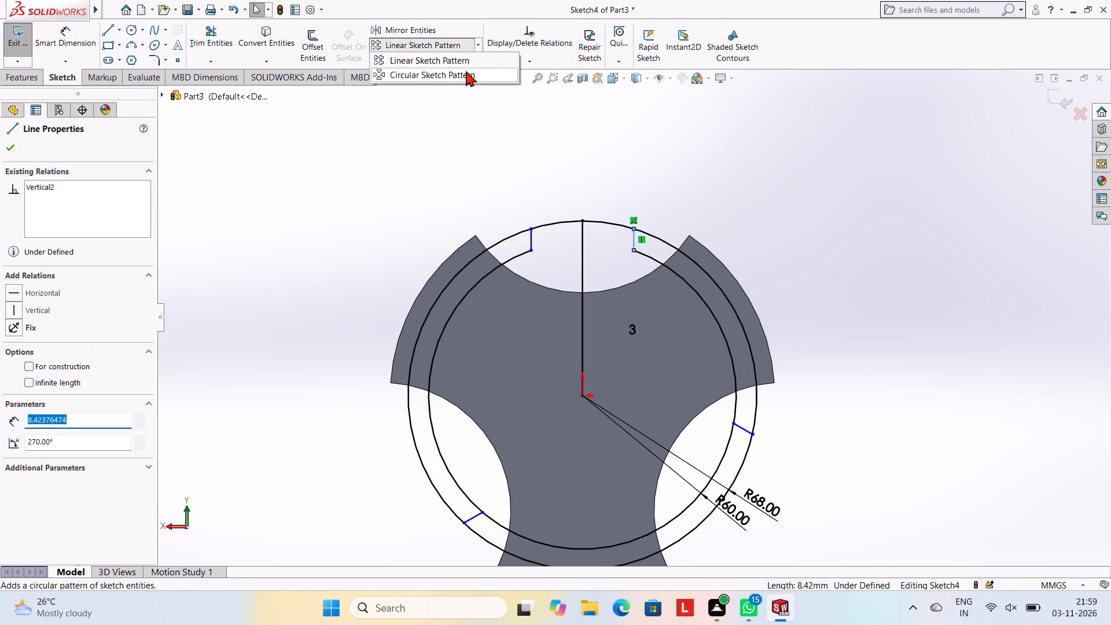
left_click(466, 71)
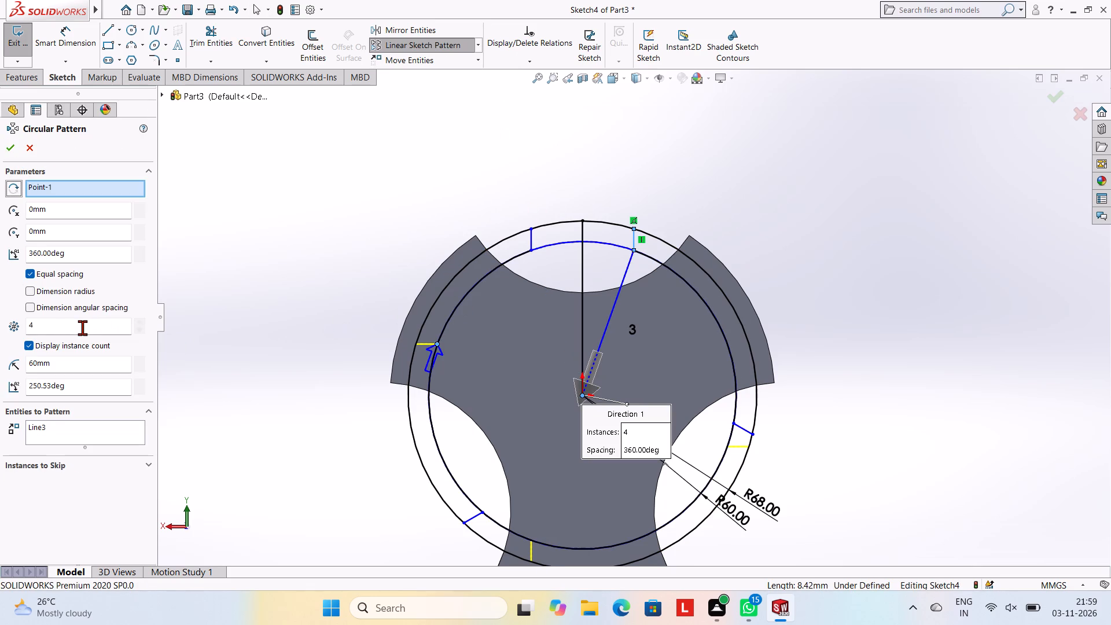
left_click(58, 328)
key("BackSpace")
key("3")
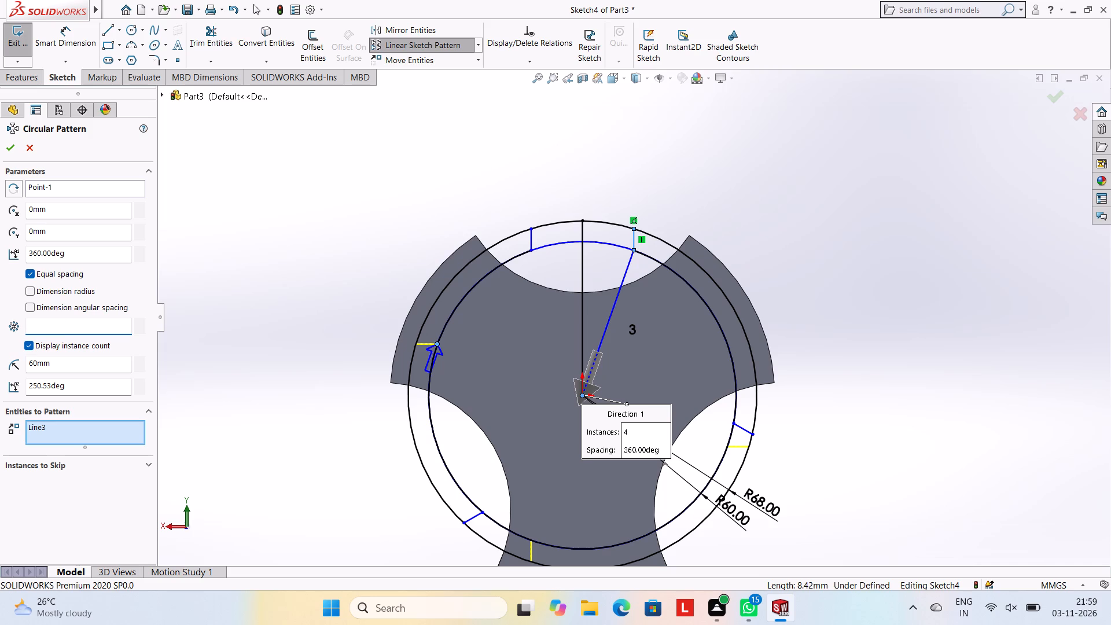
key("Return")
left_click(6, 141)
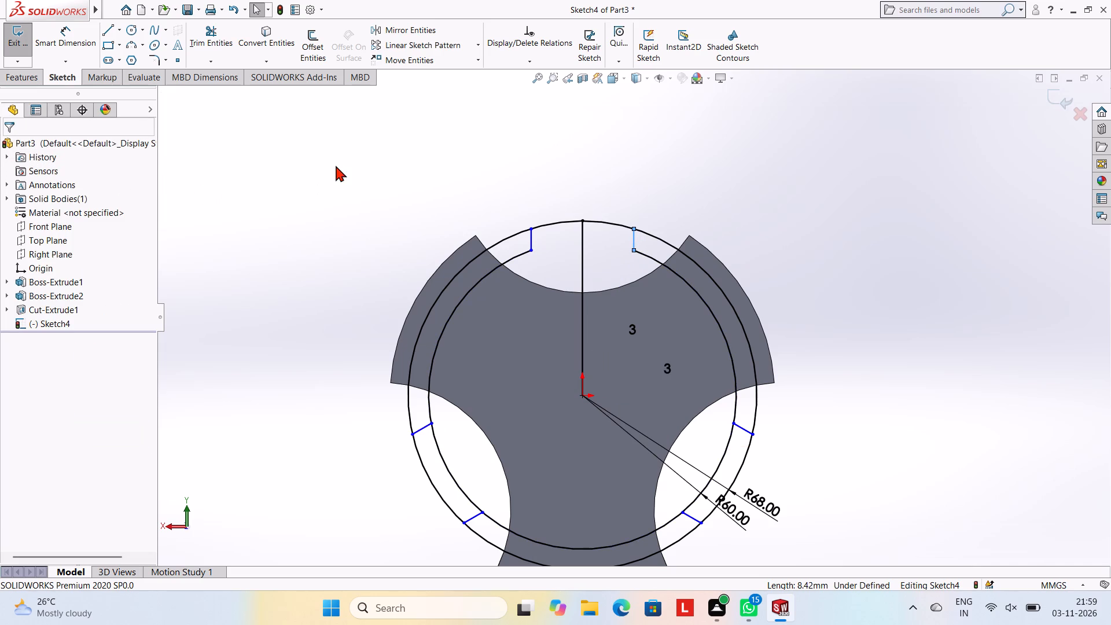
Trim the 60 mm circle inside the two lower segment pairs and the 68 mm circle between pairs, leaving a closed three-lobed outline.
left_click(207, 39)
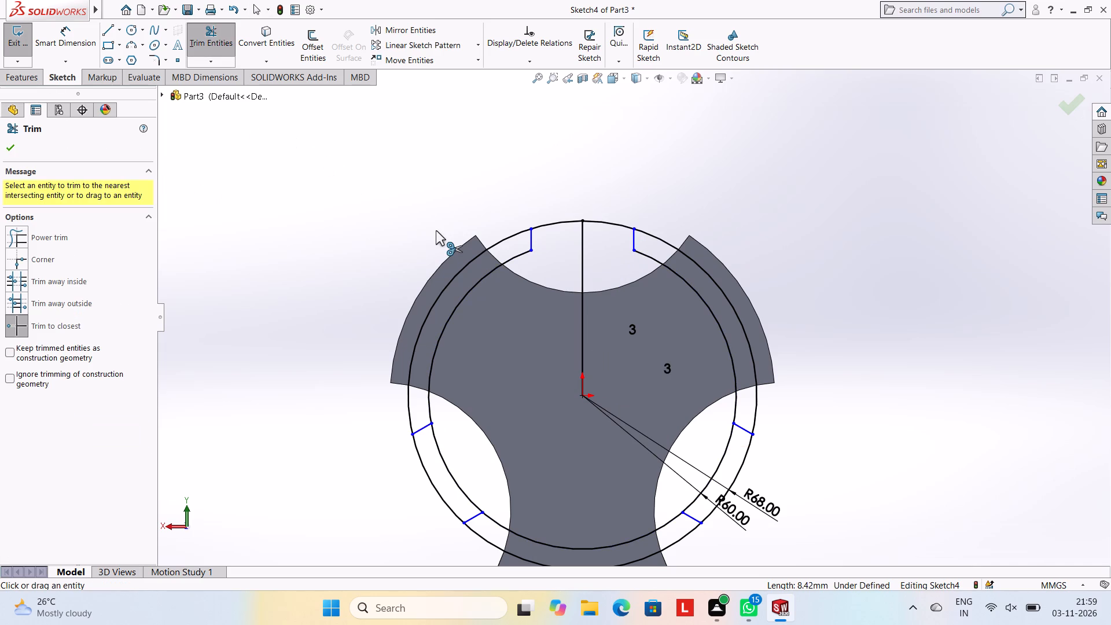
left_click(438, 444)
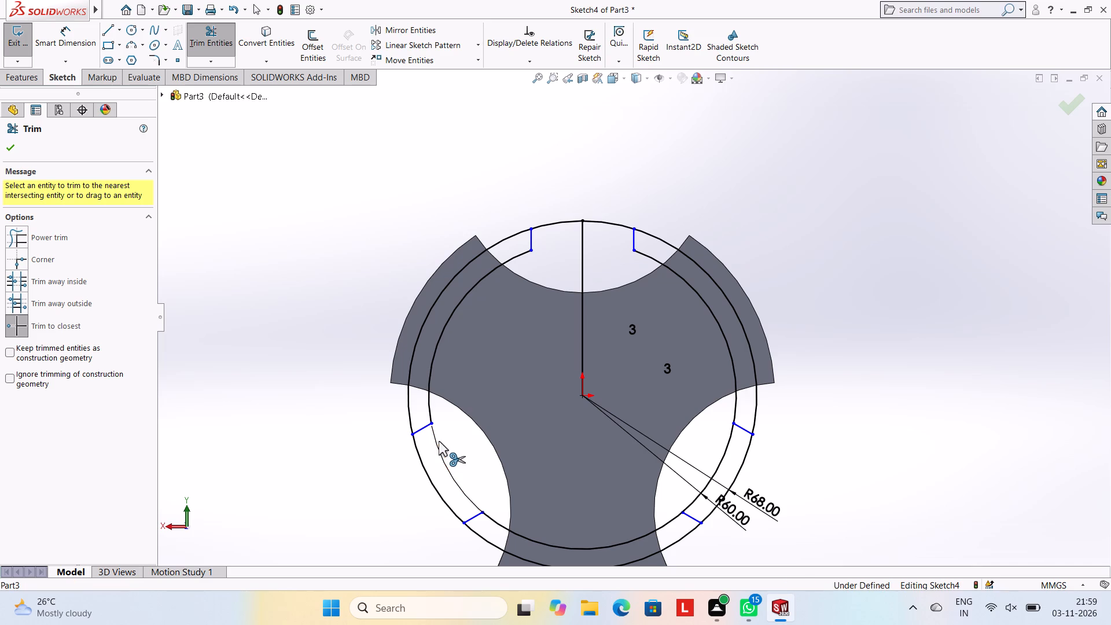
left_click(722, 451)
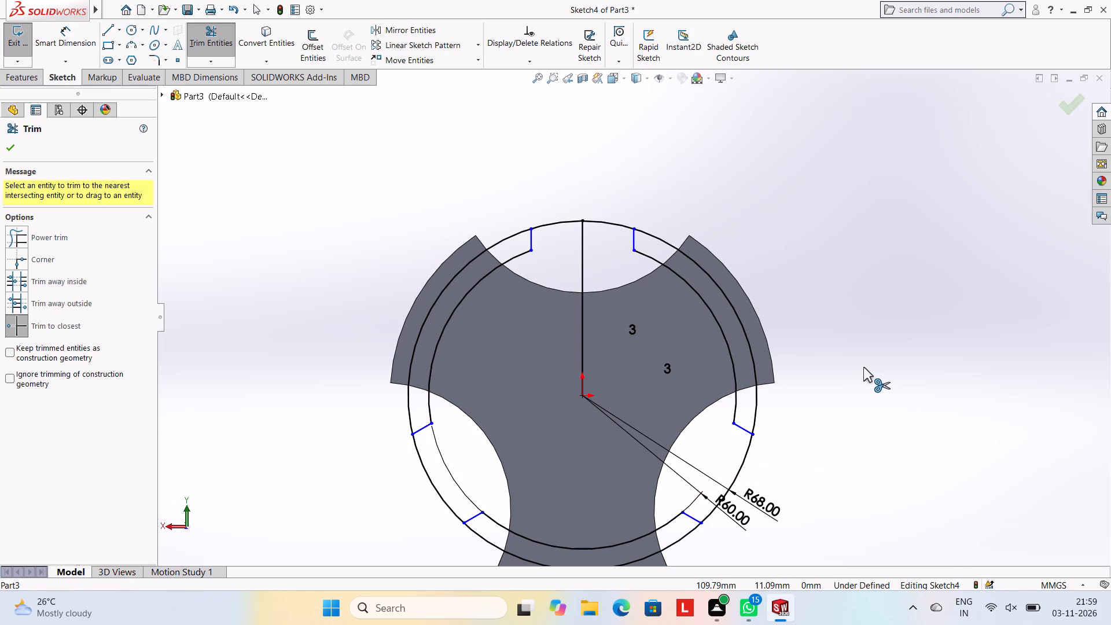
left_click(745, 328)
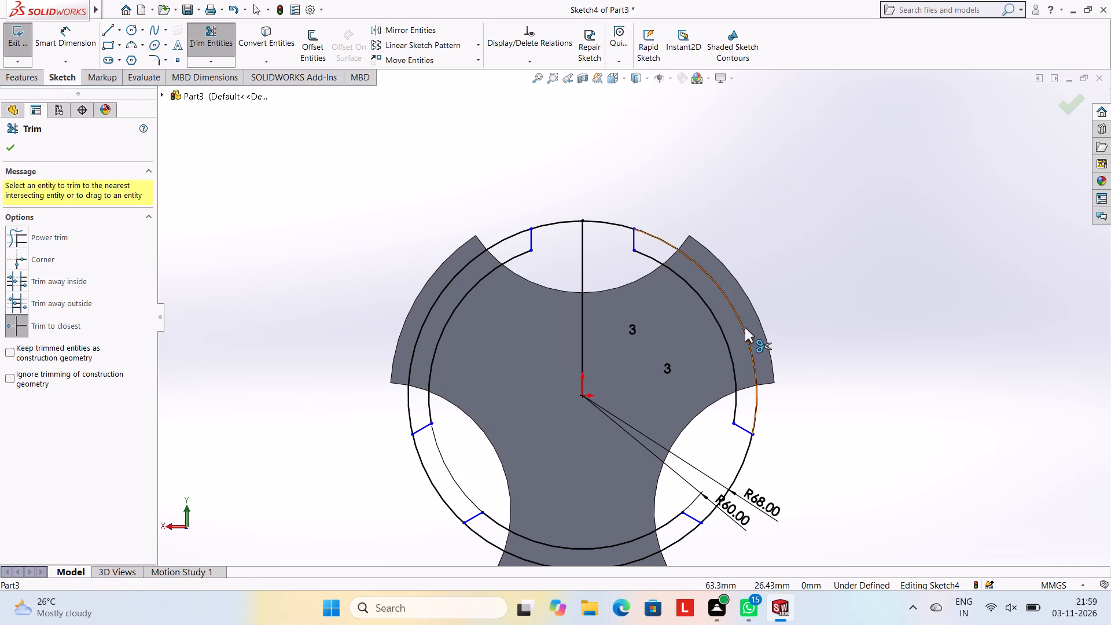
left_click(426, 315)
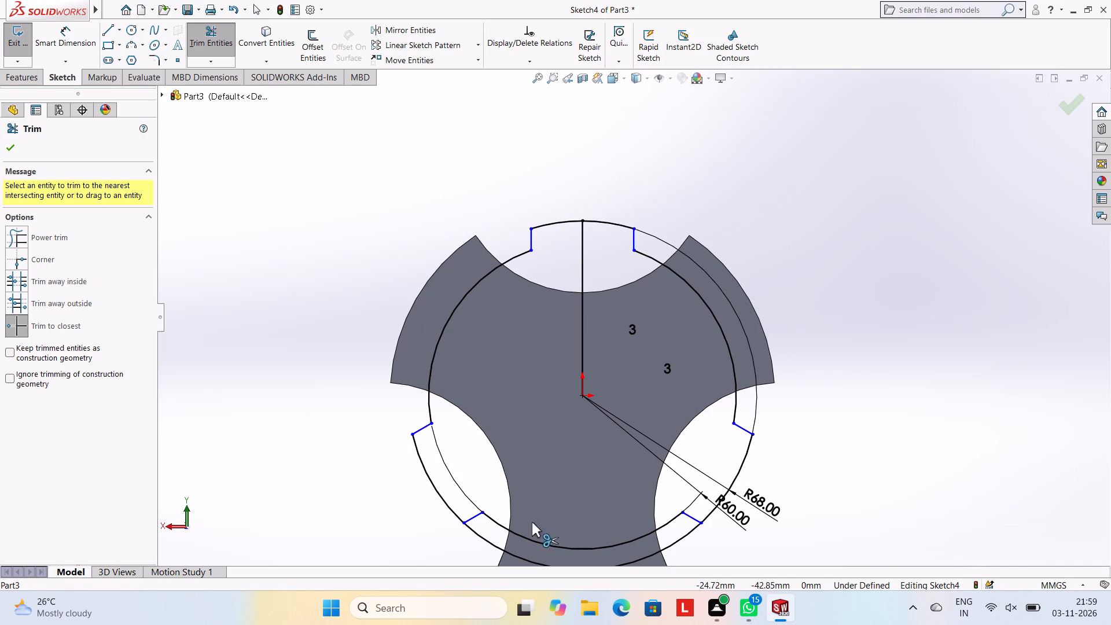
left_click(510, 556)
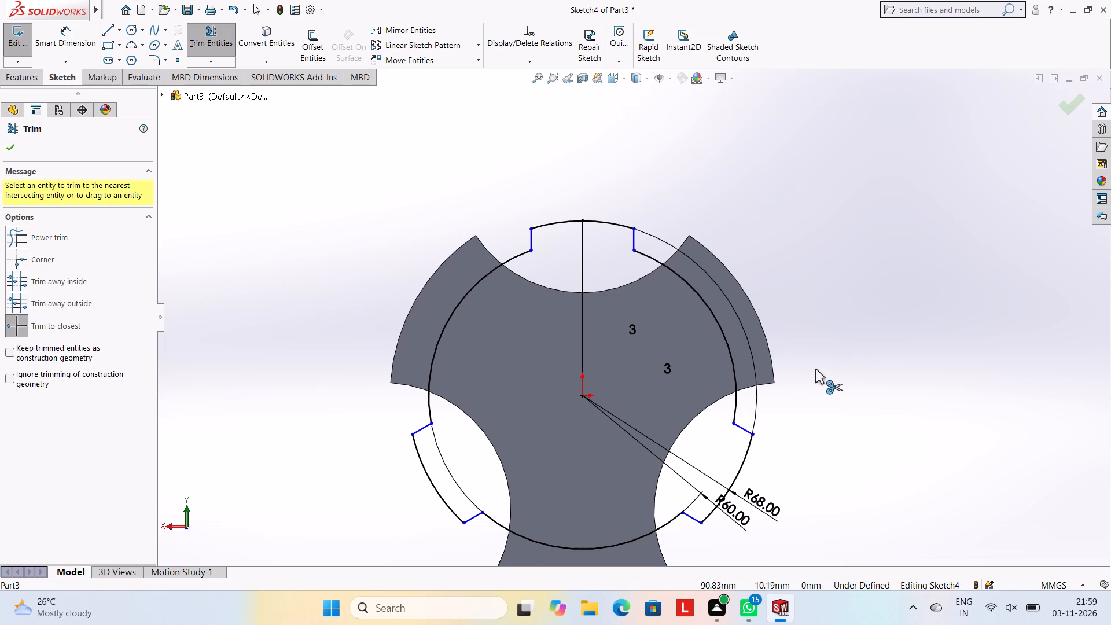
key("Escape")
key("Escape")
Delete the two pattern instance-count dimensions from the sketch.
right_click(669, 369)
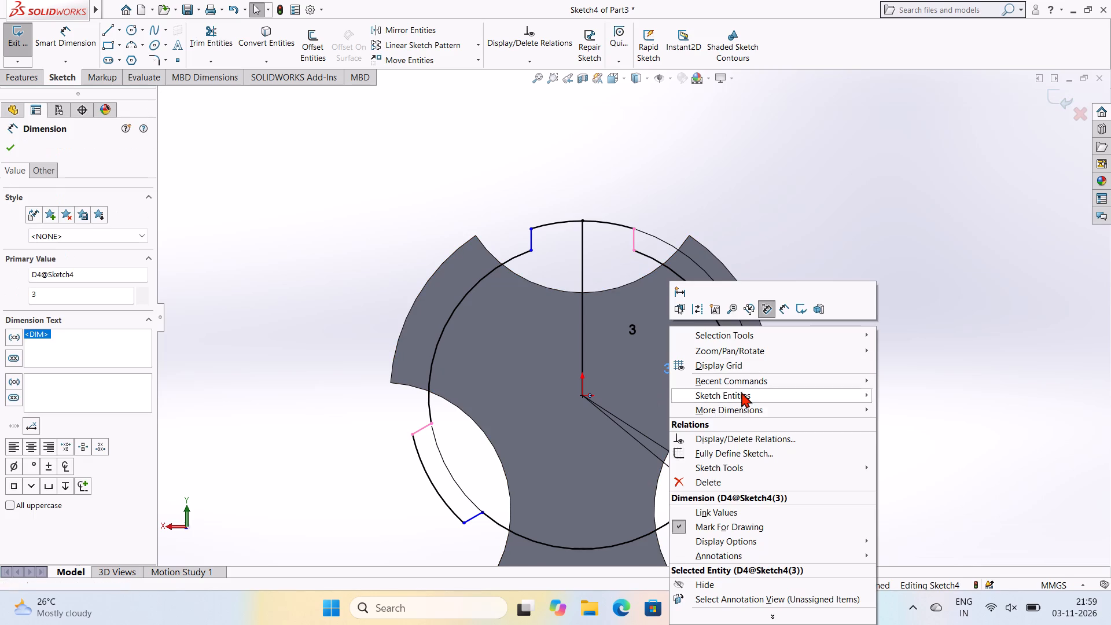
left_click(719, 476)
right_click(635, 332)
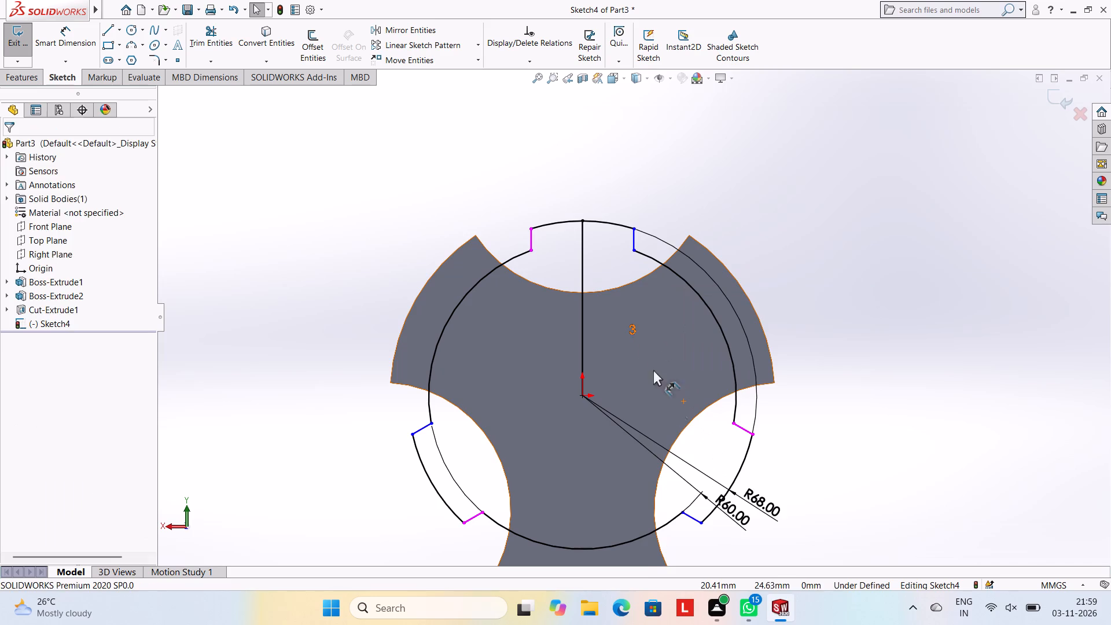
left_click(673, 480)
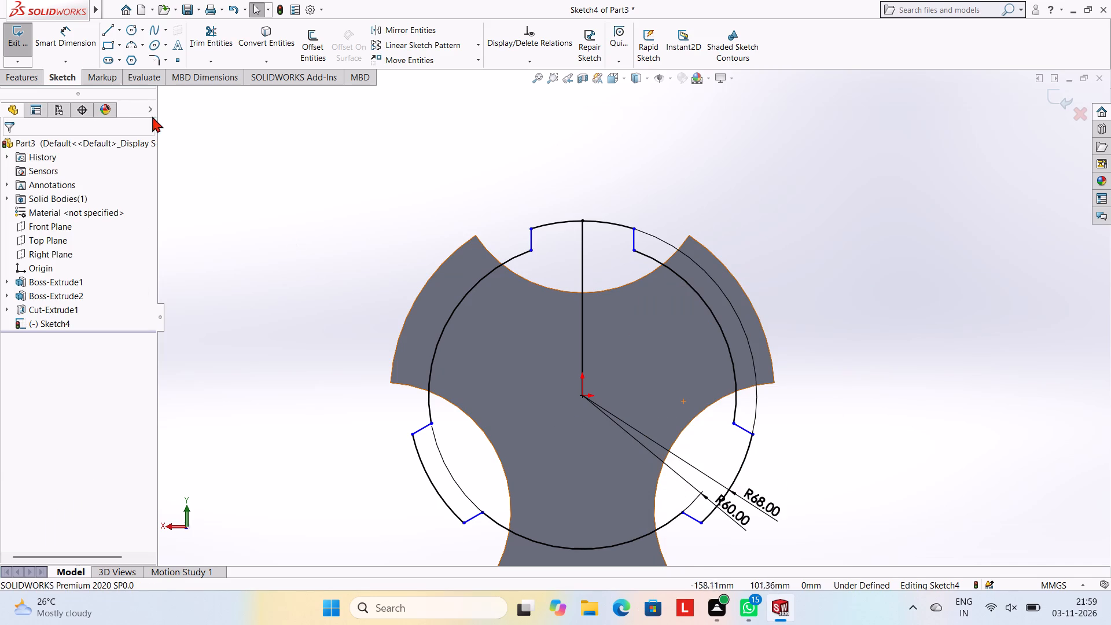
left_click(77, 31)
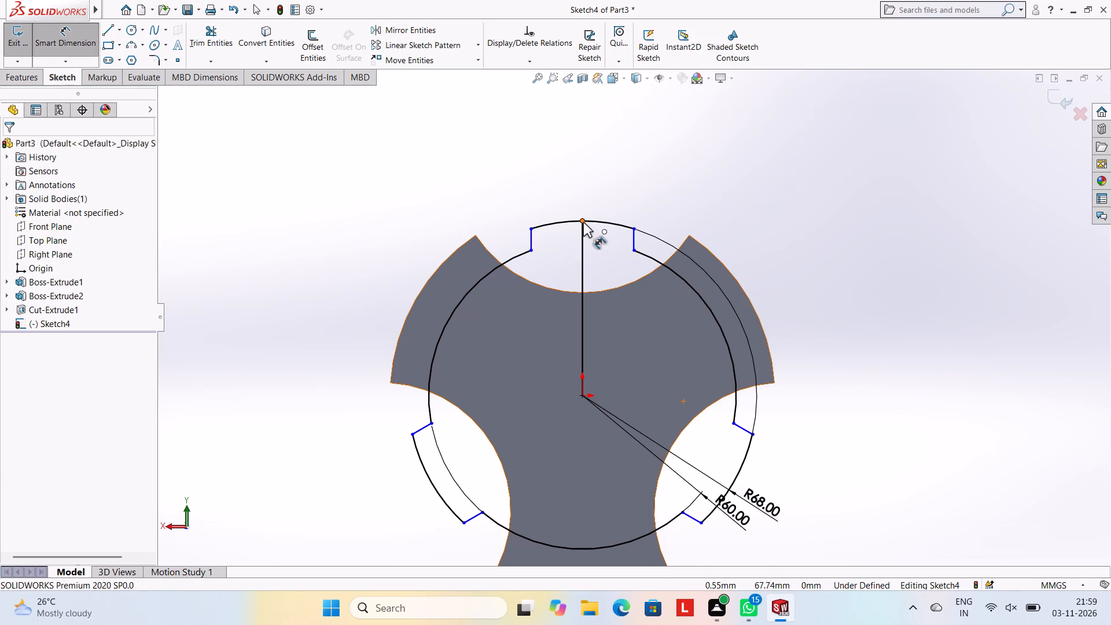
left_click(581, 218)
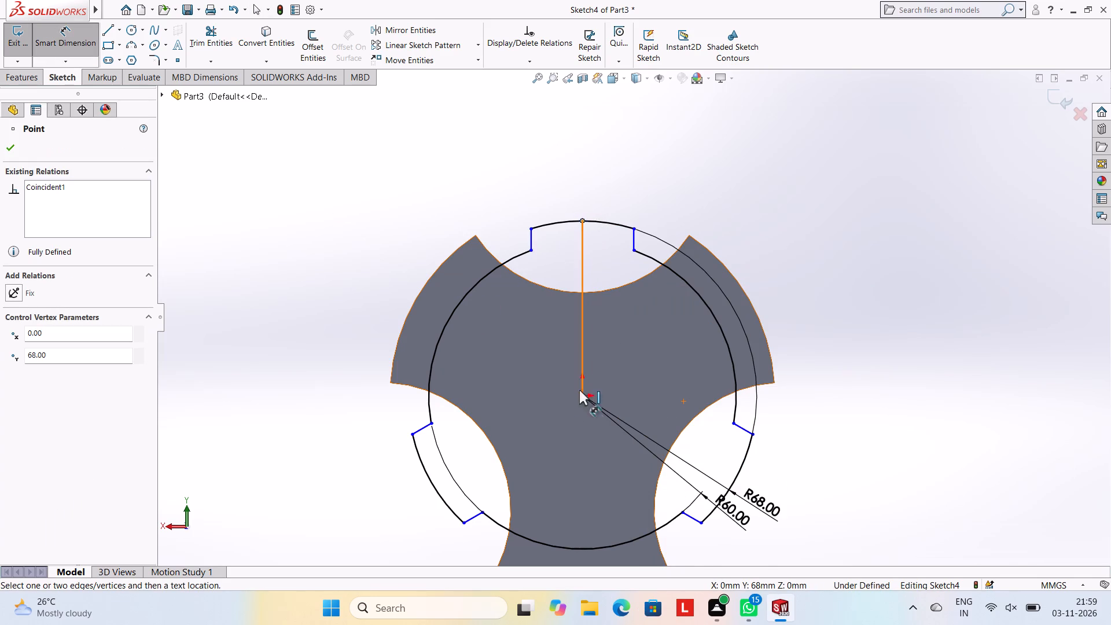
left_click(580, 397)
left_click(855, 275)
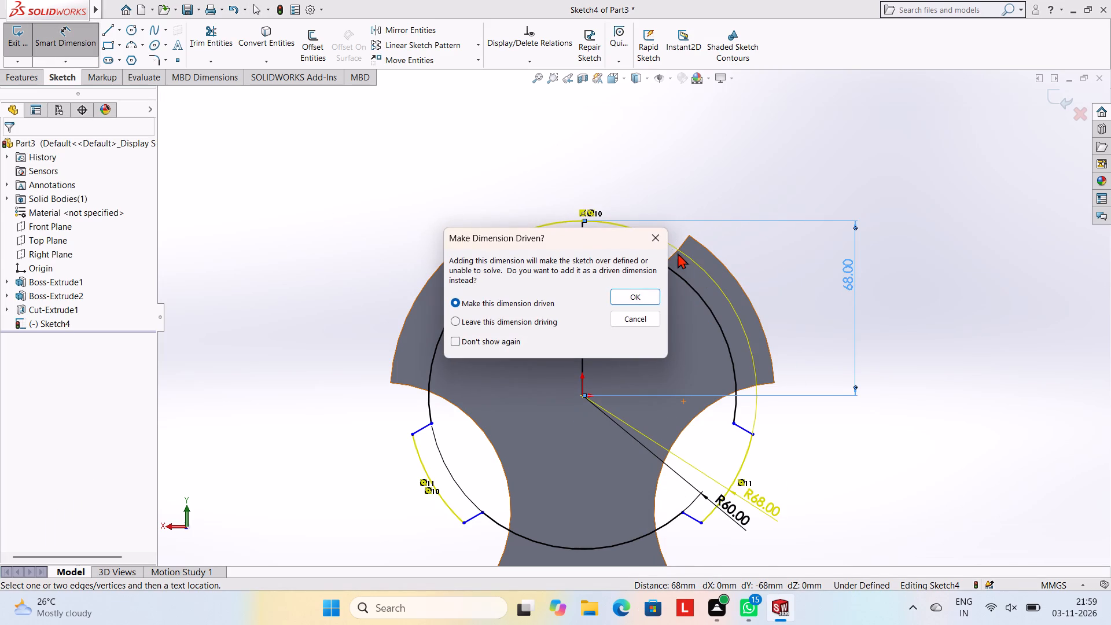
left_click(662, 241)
Dimension the distance between the top lobe's two vertical segments as 40 mm, placed above the profile.
left_click(634, 233)
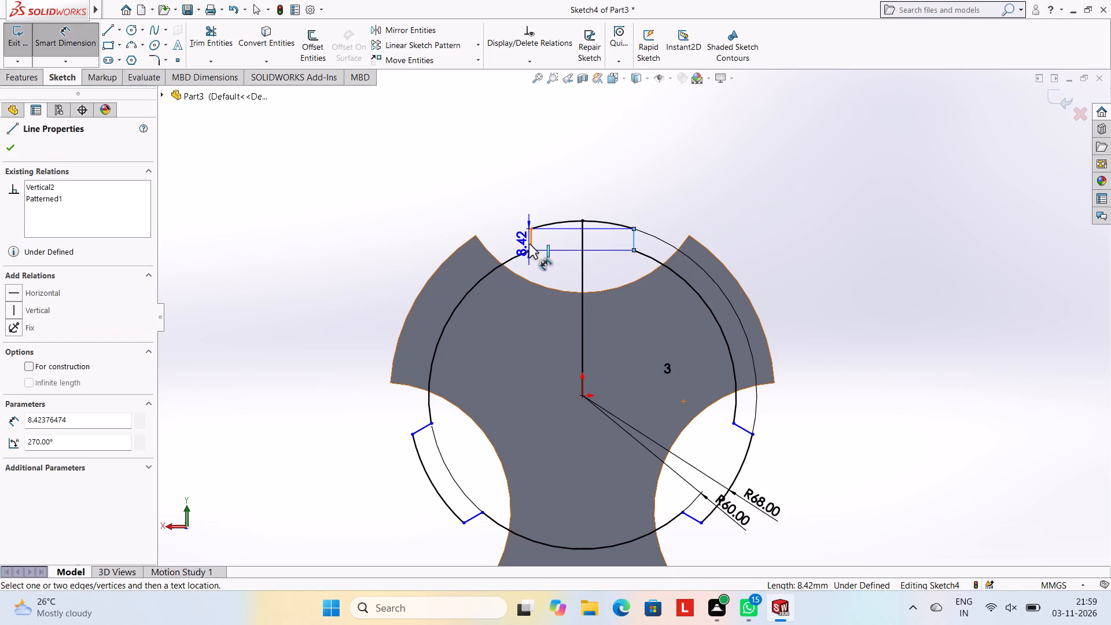
left_click(529, 244)
left_click(580, 172)
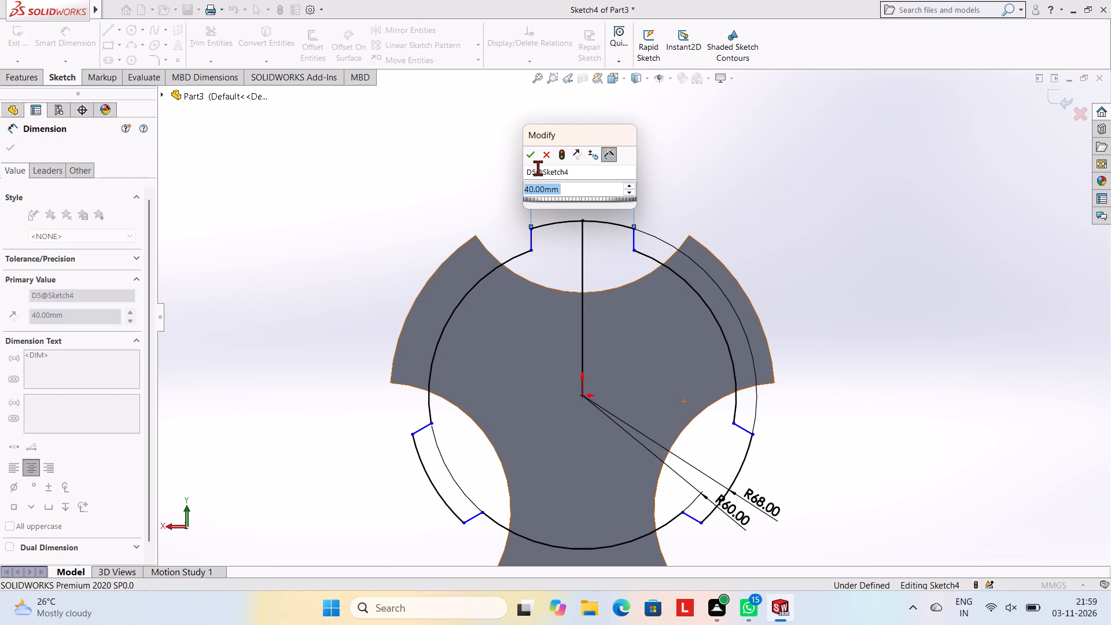
left_click(530, 151)
left_click(437, 147)
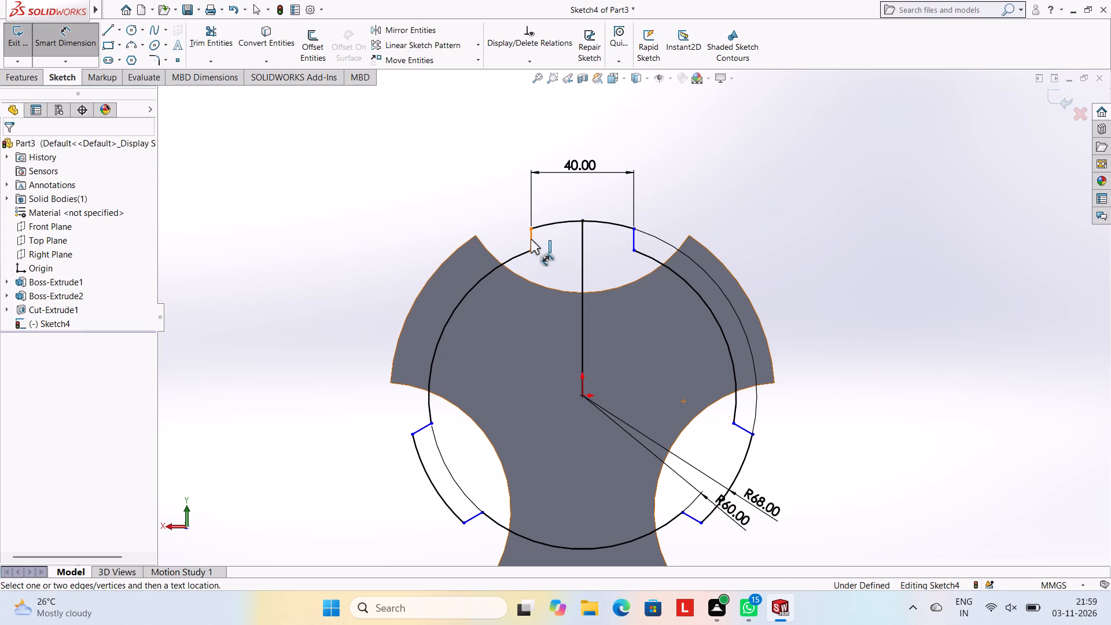
Dimension the distance from the top lobe's left vertical segment to the centre line as 20 mm.
left_click(531, 239)
left_click(583, 234)
left_click(581, 193)
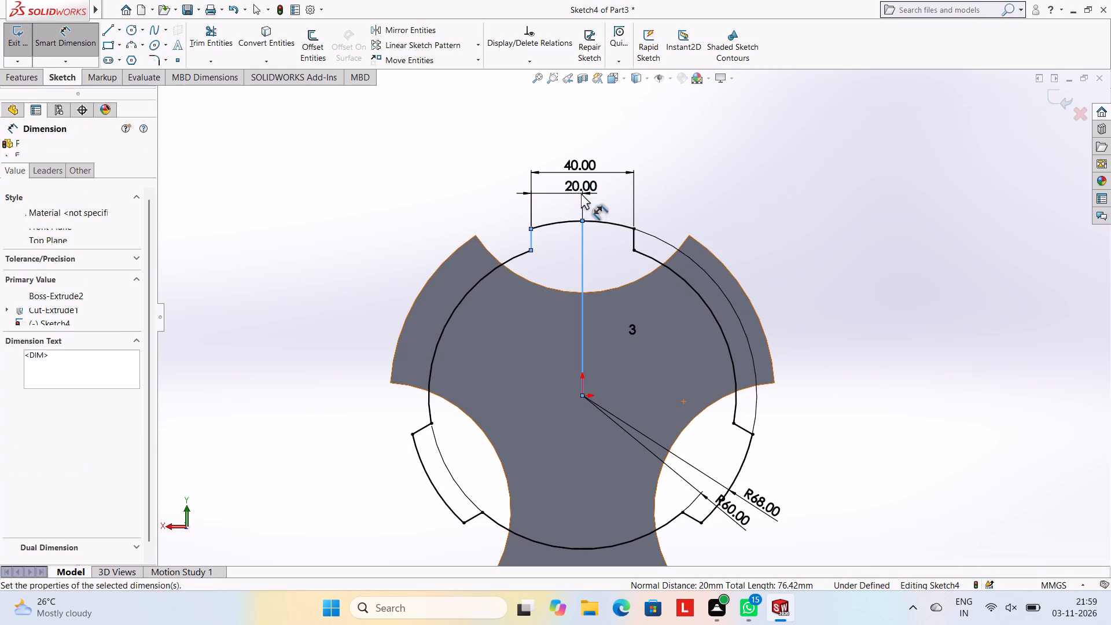
left_click(532, 172)
left_click(482, 146)
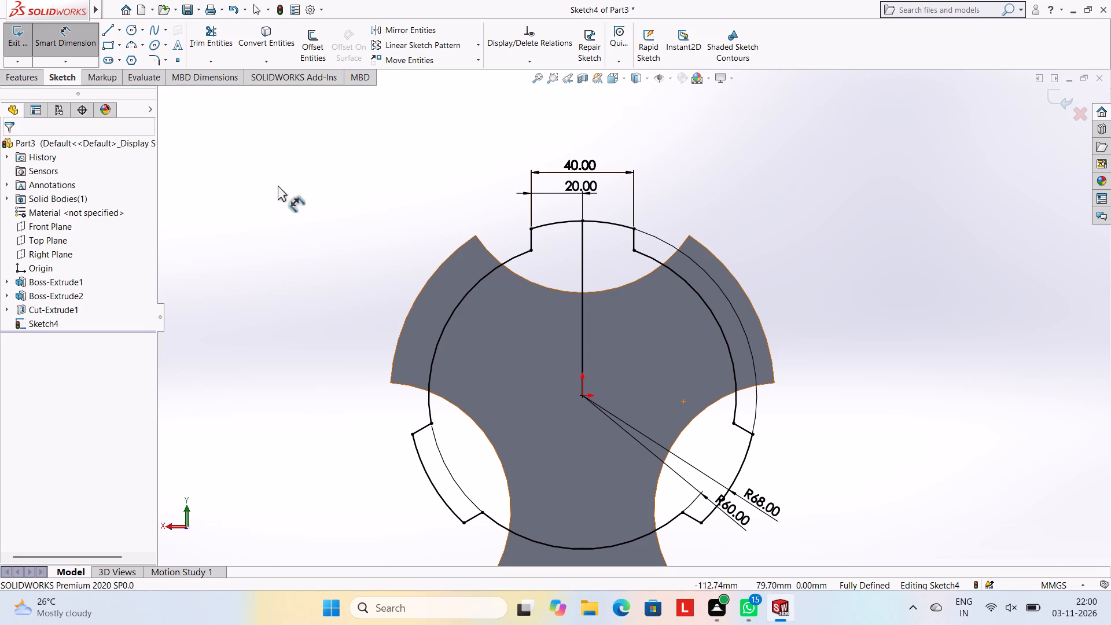
Sketch a three-point arc of about 50 mm radius along the top recess's curved edge, from corner to corner.
left_click(128, 45)
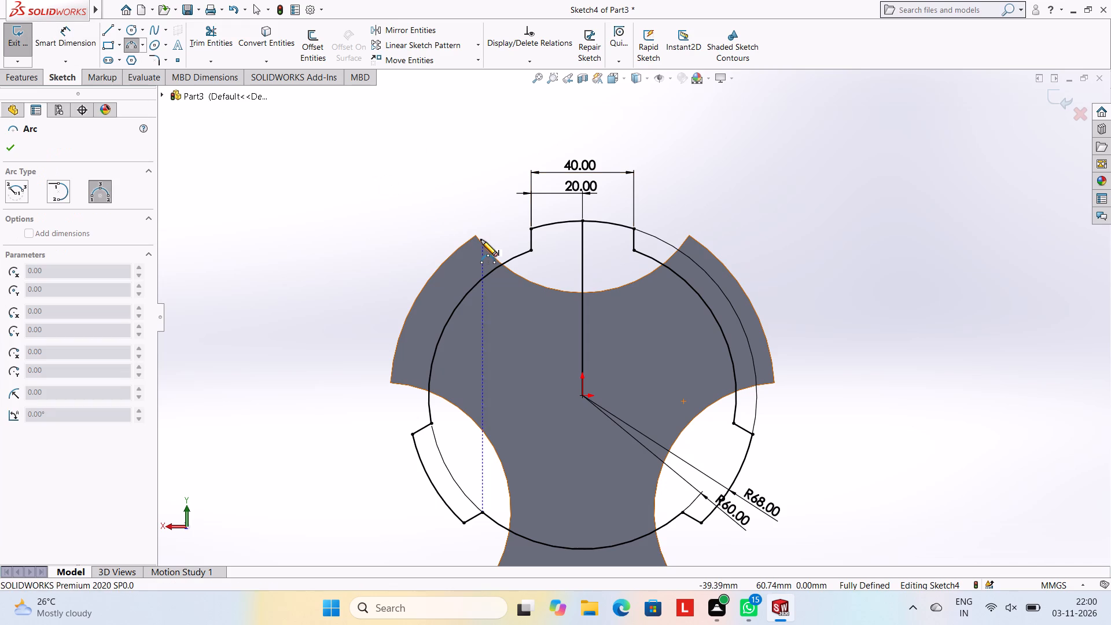
left_click(476, 237)
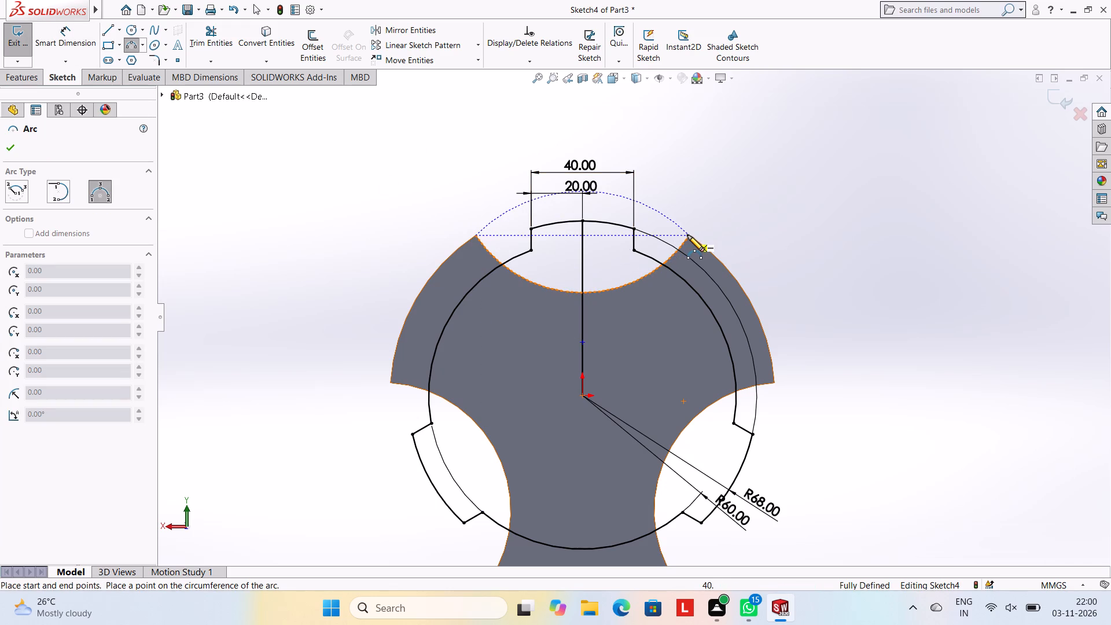
left_click(687, 235)
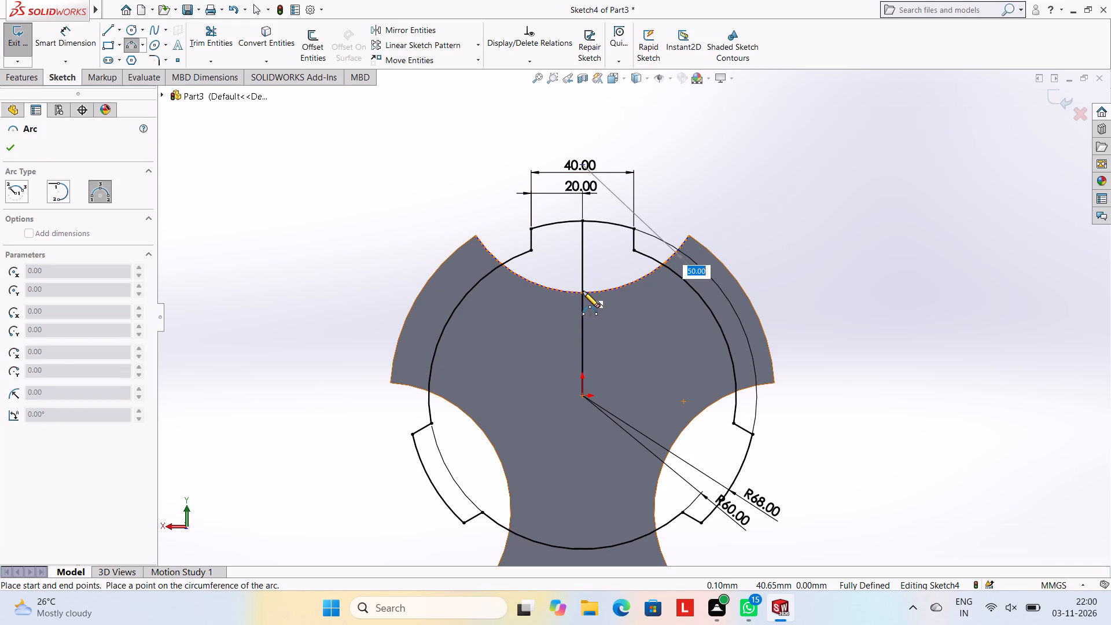
left_click(583, 291)
key("Escape")
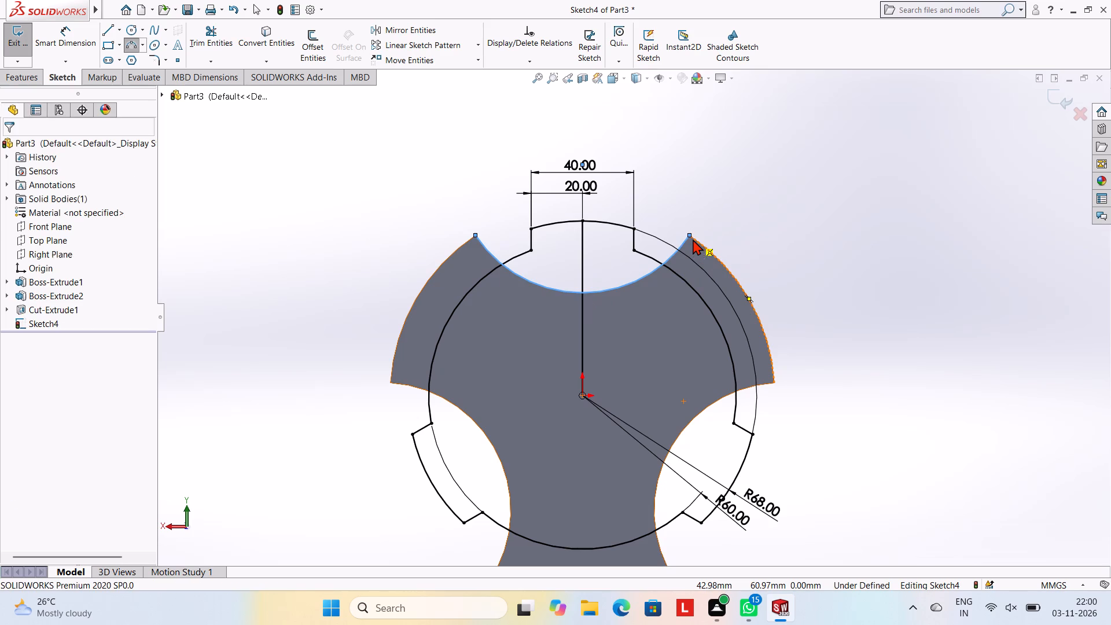
key("Escape")
key("Escape")
key("Escape")
key("Escape")
key("Escape")
key("Escape")
key("Escape")
key("Escape")
key("Escape")
key("Escape")
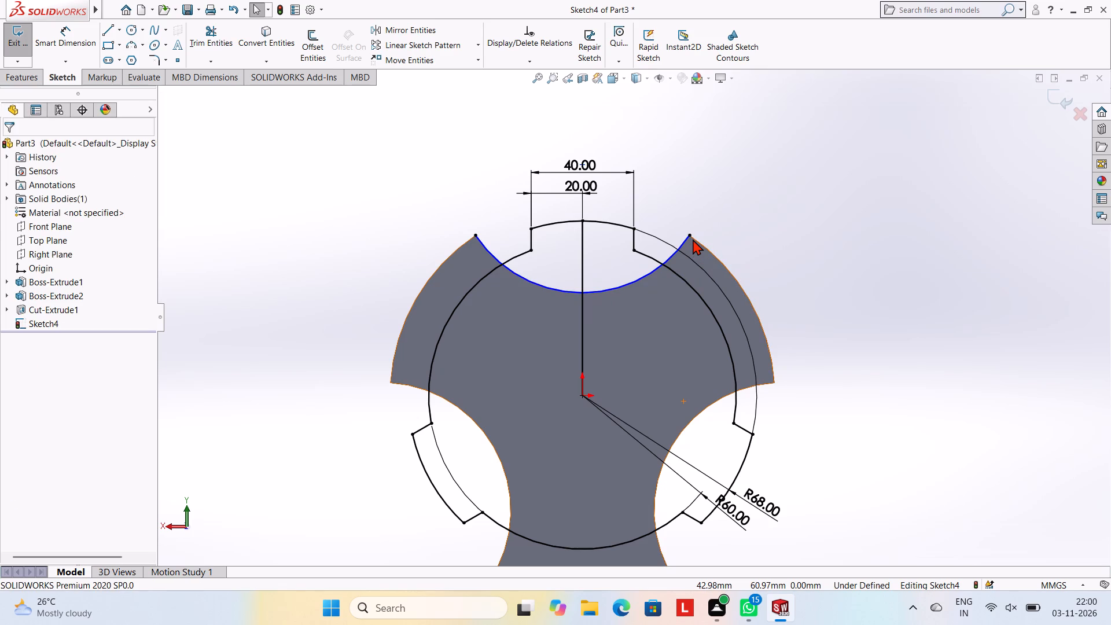
key("Escape")
key("Escape")
key("Escape")
key("Escape")
key("Escape")
key("Escape")
Trim both ends of the top recess arc where they extend outside the 60 mm radius circle.
left_click(217, 35)
left_click(490, 250)
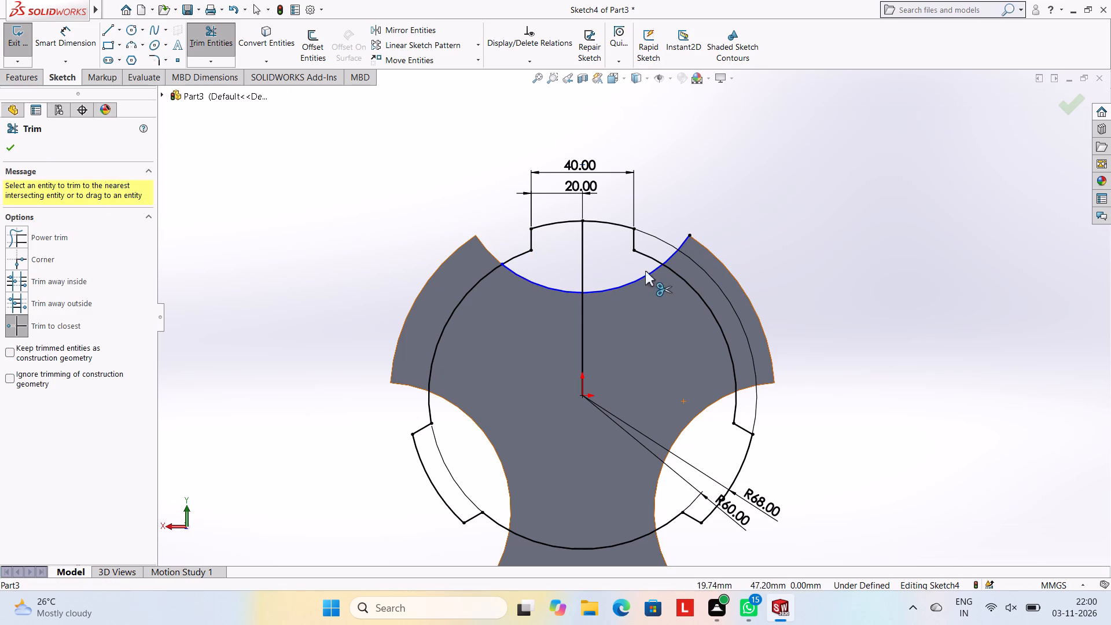
left_click(672, 256)
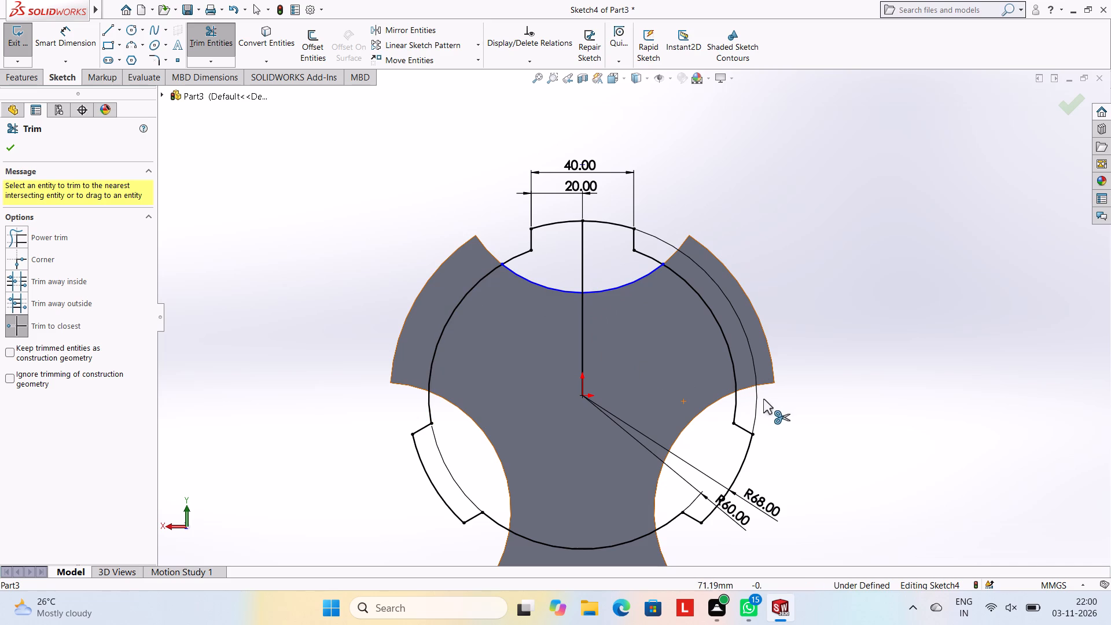
Sketch a three-point arc of about 50 mm radius along the lower-left recess's curved edge, from corner to corner.
left_click(128, 42)
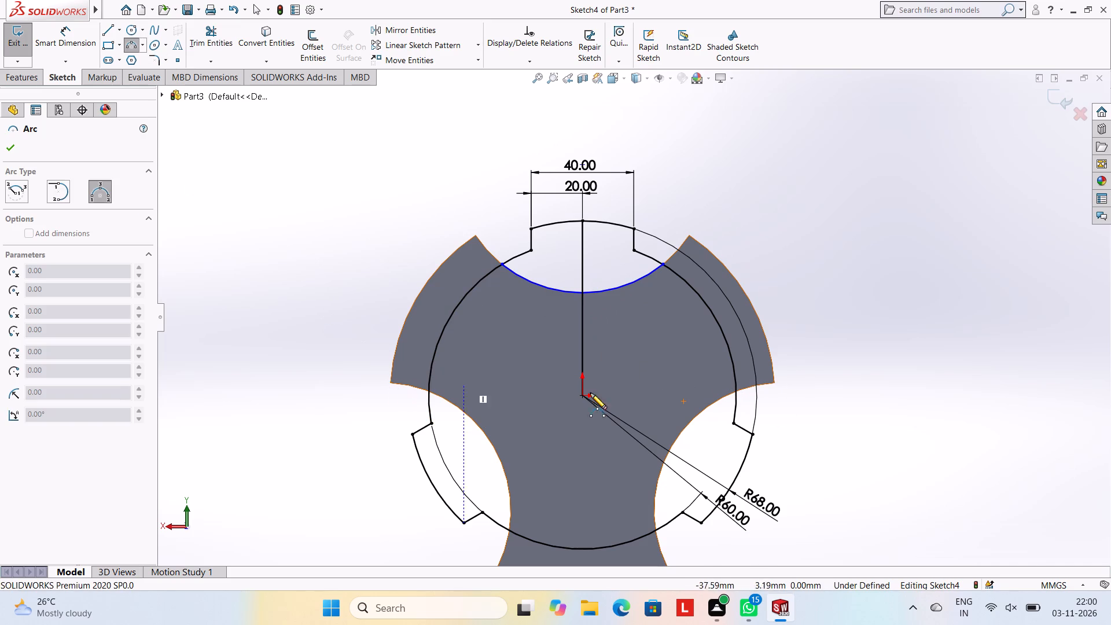
middle_click_drag(619, 410, 635, 409)
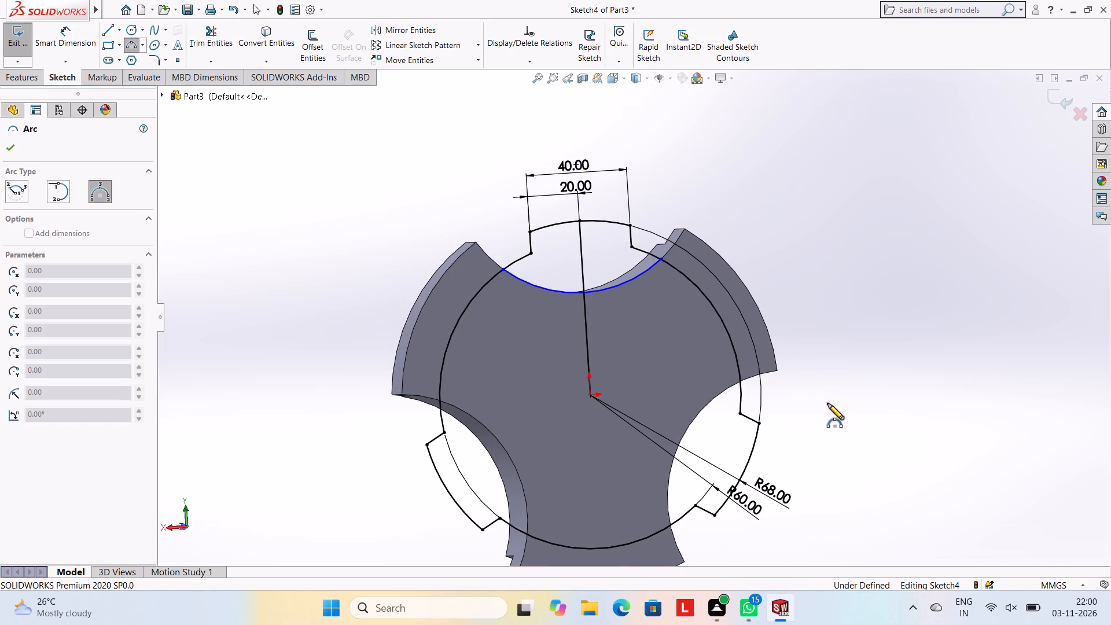
scroll(826, 407, "up", 3)
scroll(822, 449, "down", 2)
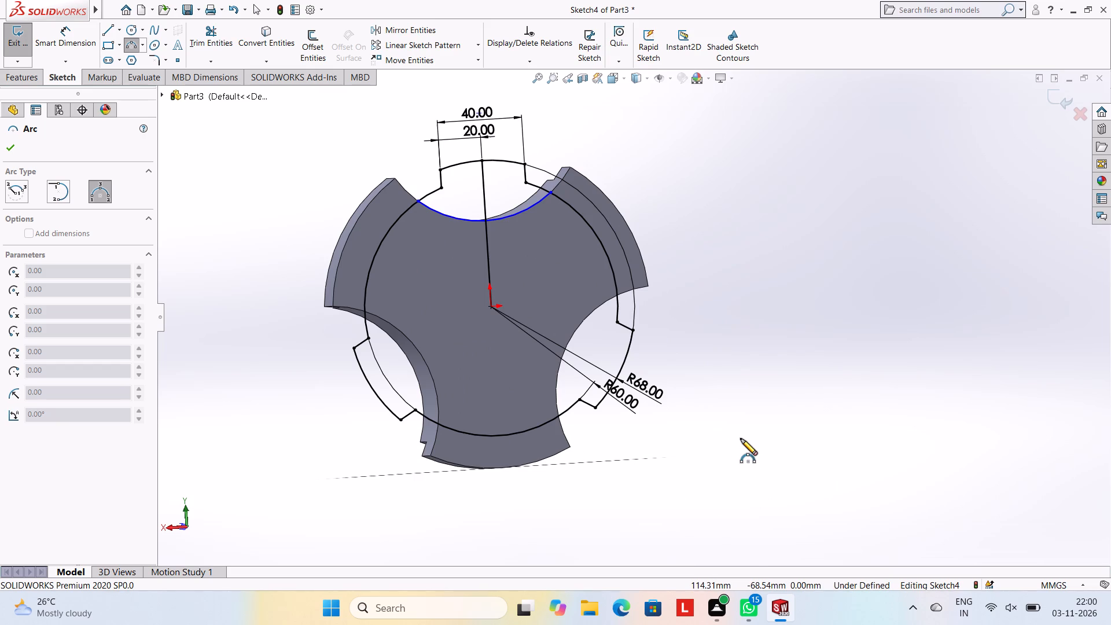
key("ctrl+8")
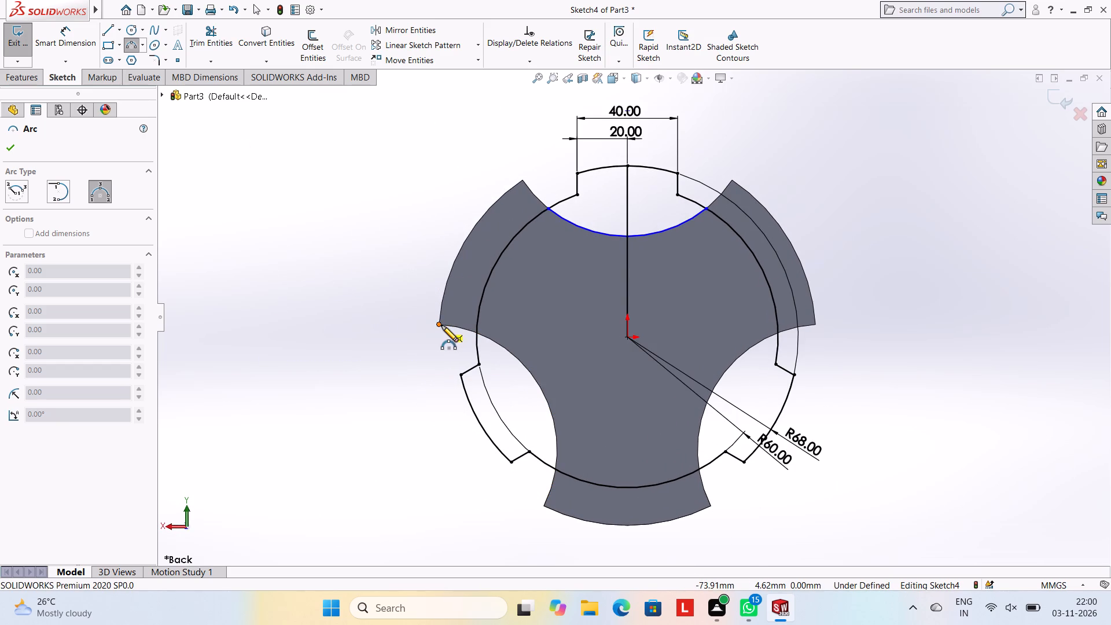
left_click_drag(438, 325, 447, 330)
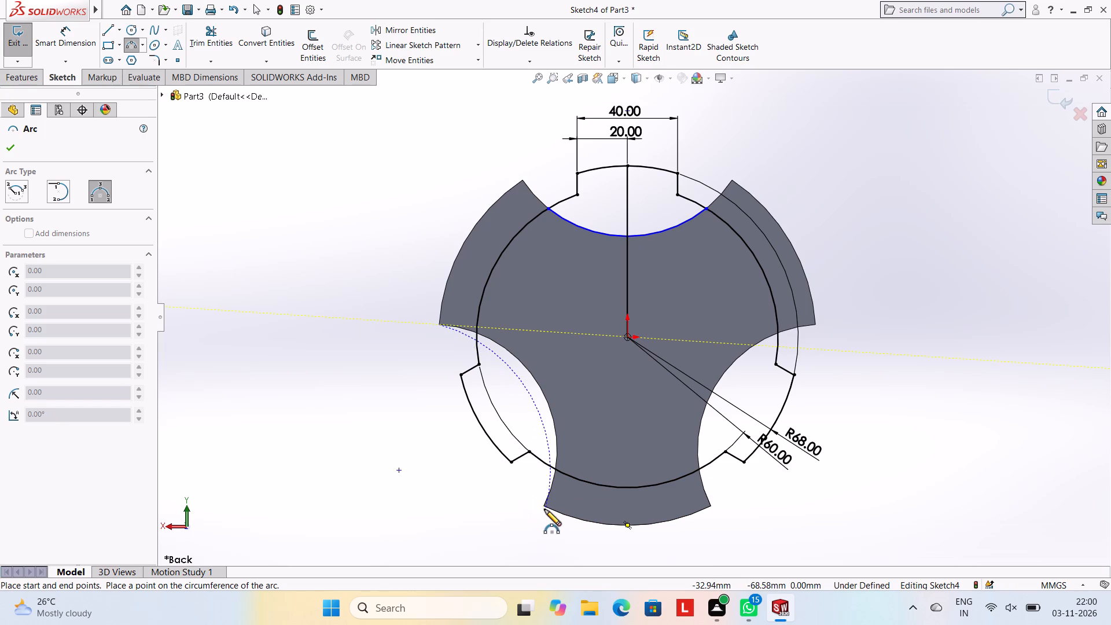
left_click(545, 508)
left_click(547, 402)
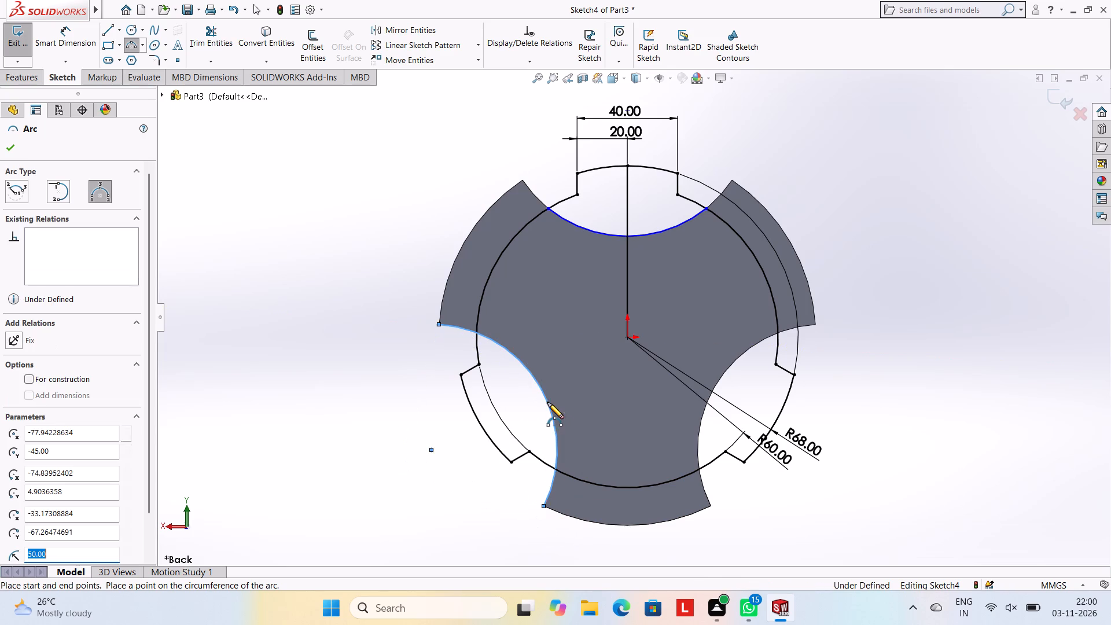
key("Escape")
key("Escape")
key("Escape")
key("Escape")
key("Escape")
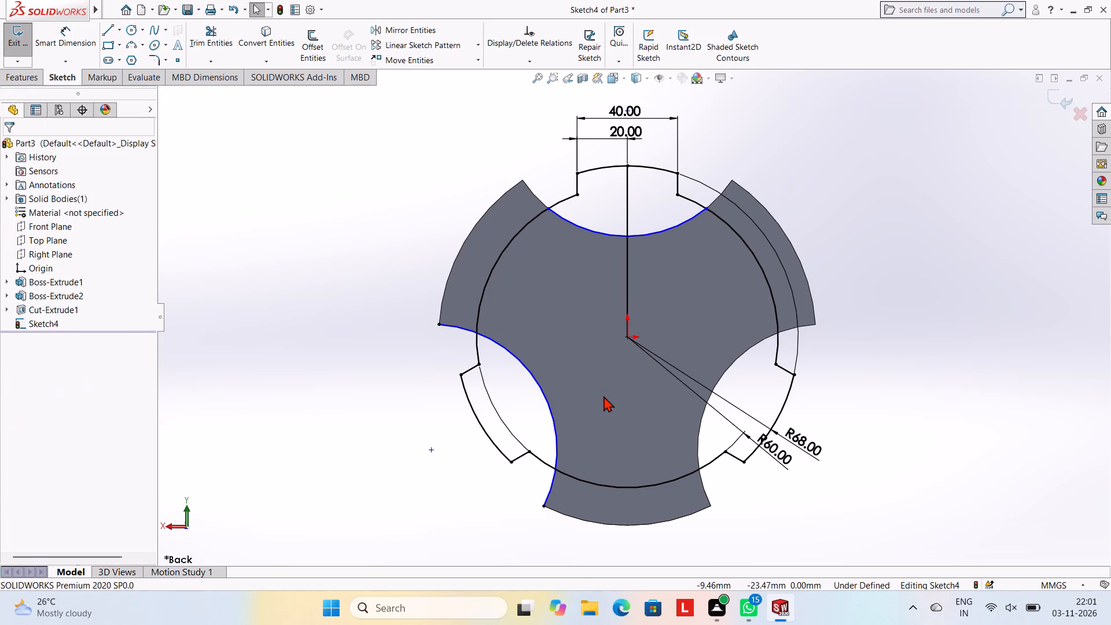
Sketch a three-point arc along the lower-right recess's curved edge, from corner to corner.
left_click(131, 41)
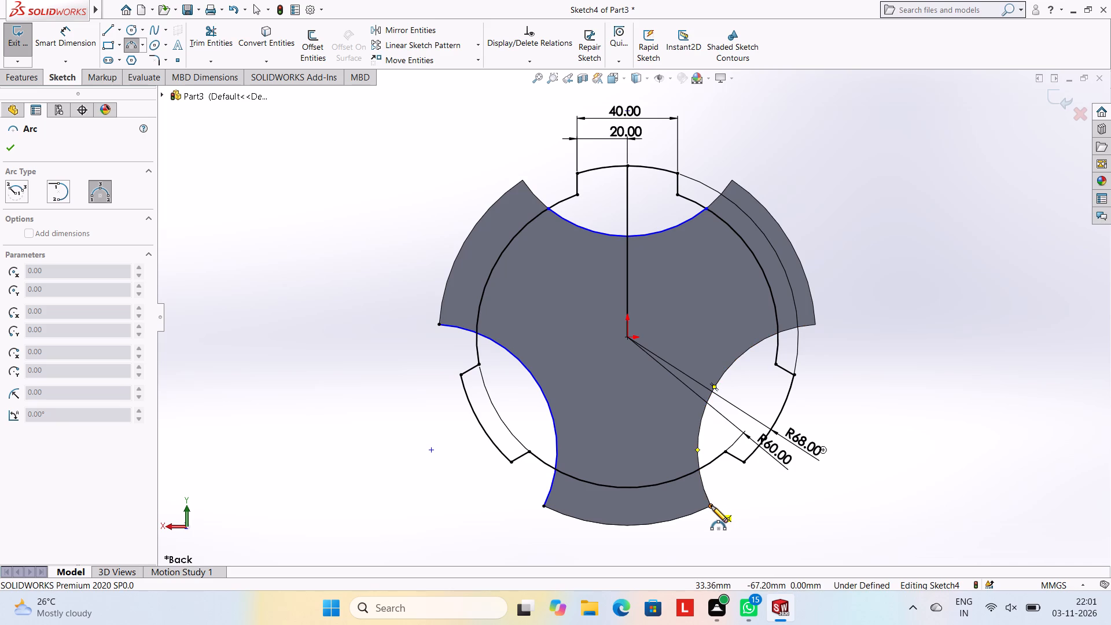
left_click(711, 506)
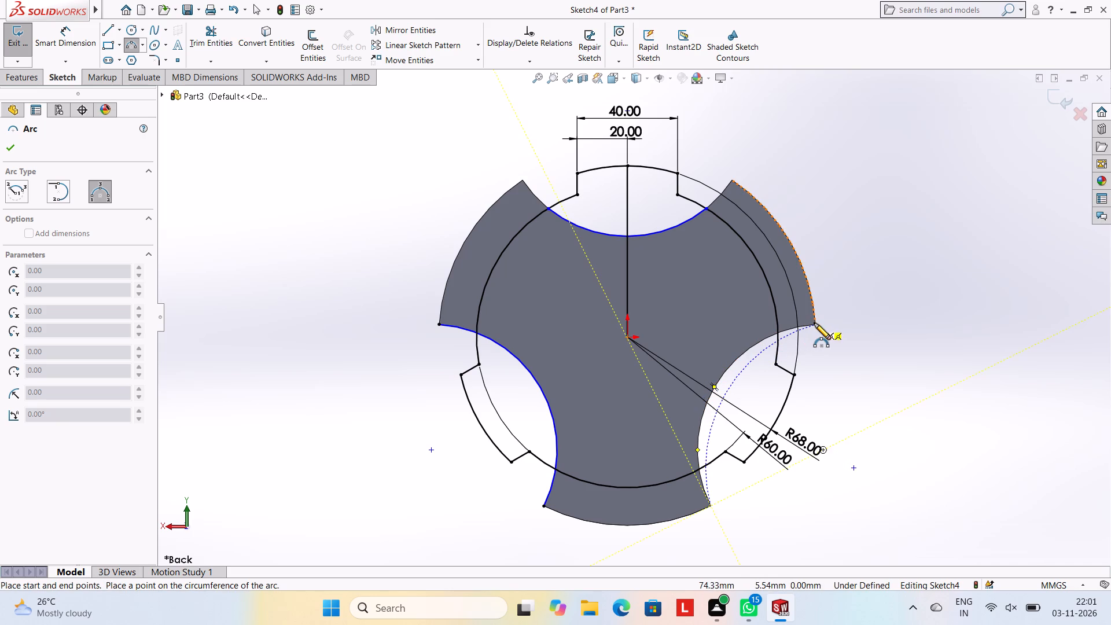
left_click(818, 325)
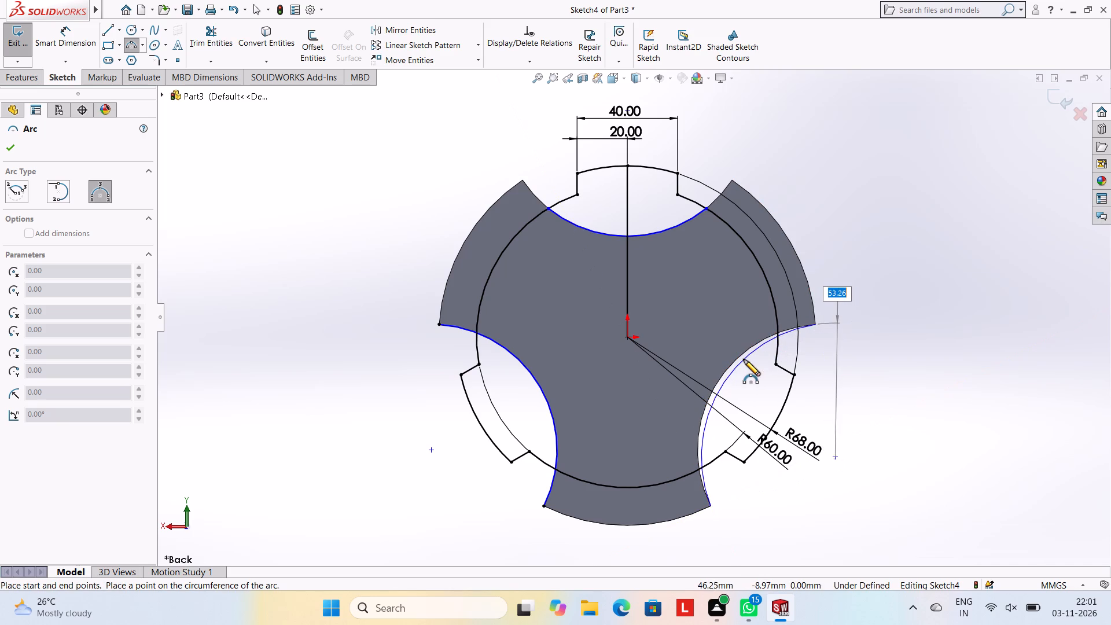
left_click(738, 359)
key("Escape")
key("Escape")
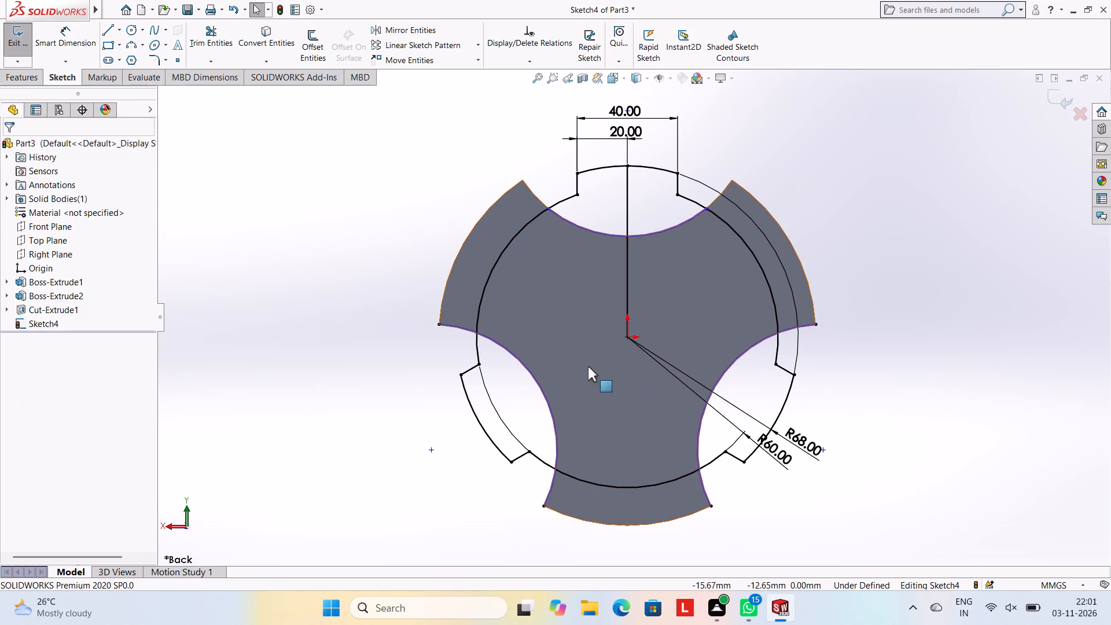
Trim both ends of the two lower recess arcs where they extend outside the 60 mm radius circle.
left_click(213, 39)
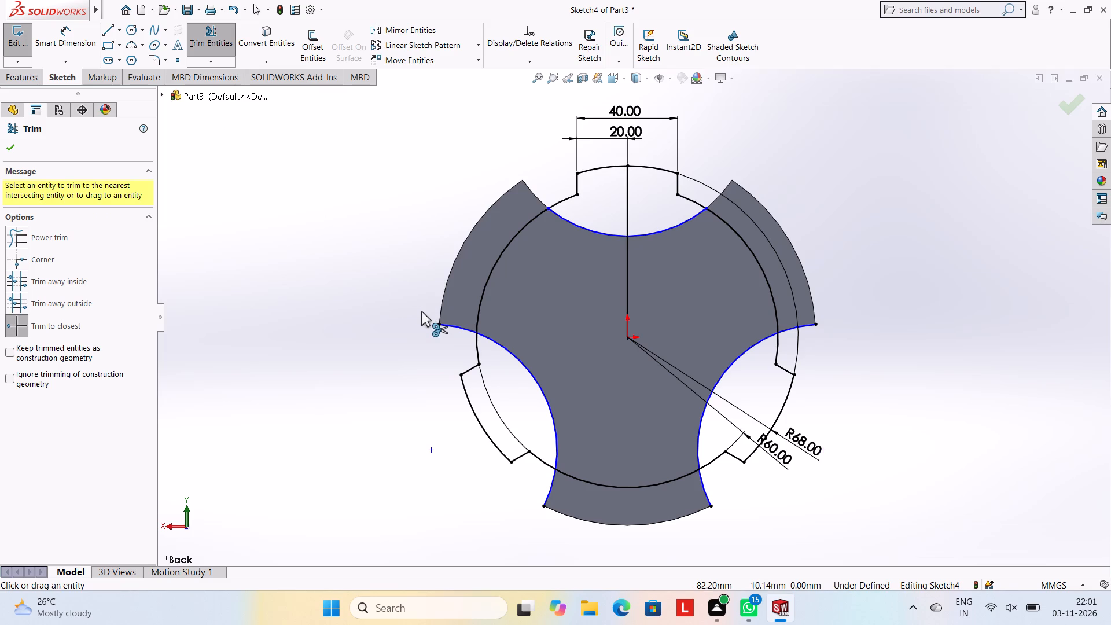
left_click(446, 325)
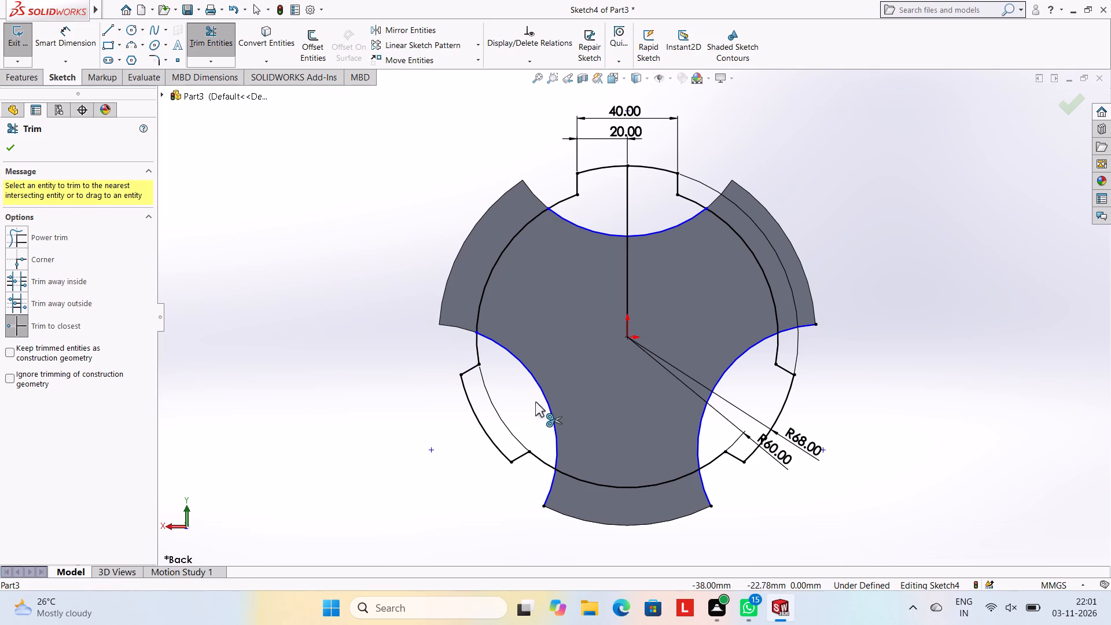
left_click(550, 486)
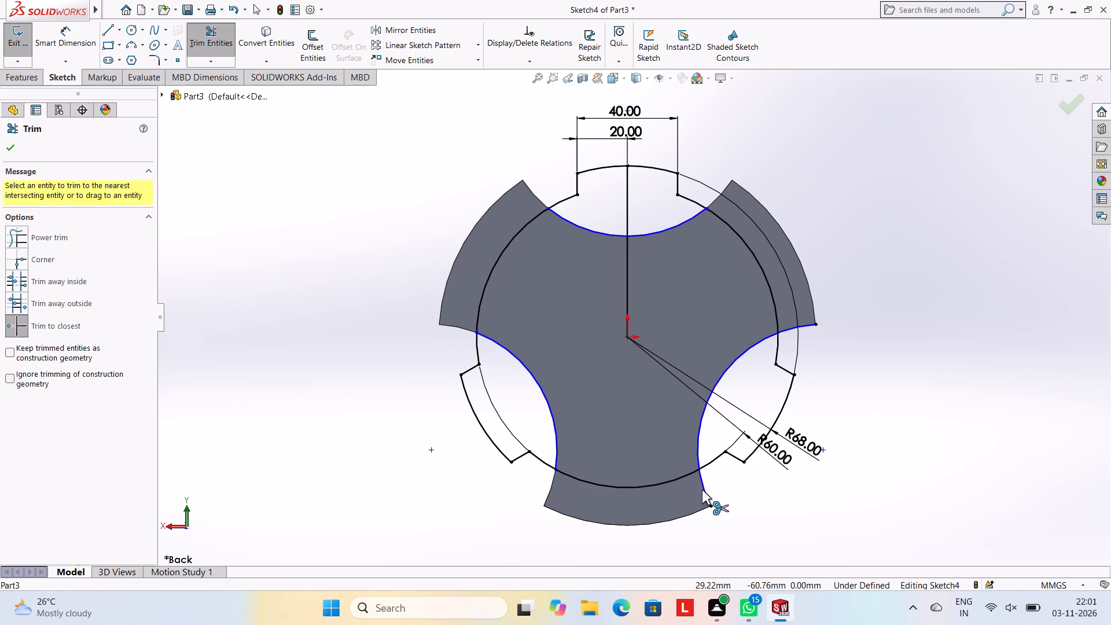
left_click(702, 490)
left_click(792, 328)
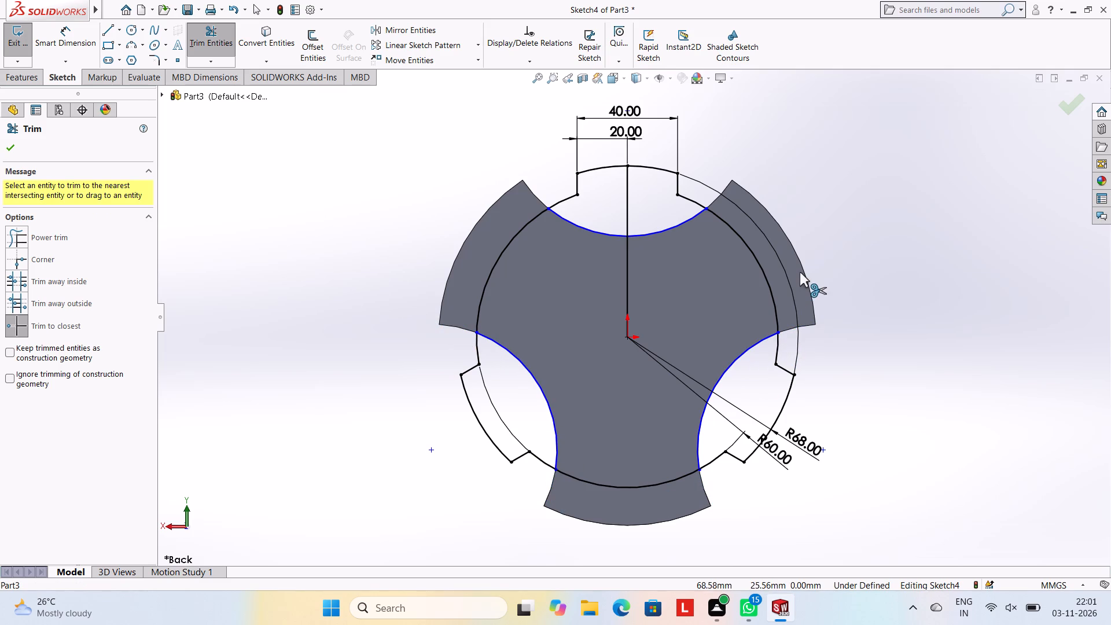
Trim the three portions of the 60 mm radius circle lying on the part between the recess arcs.
left_click(750, 247)
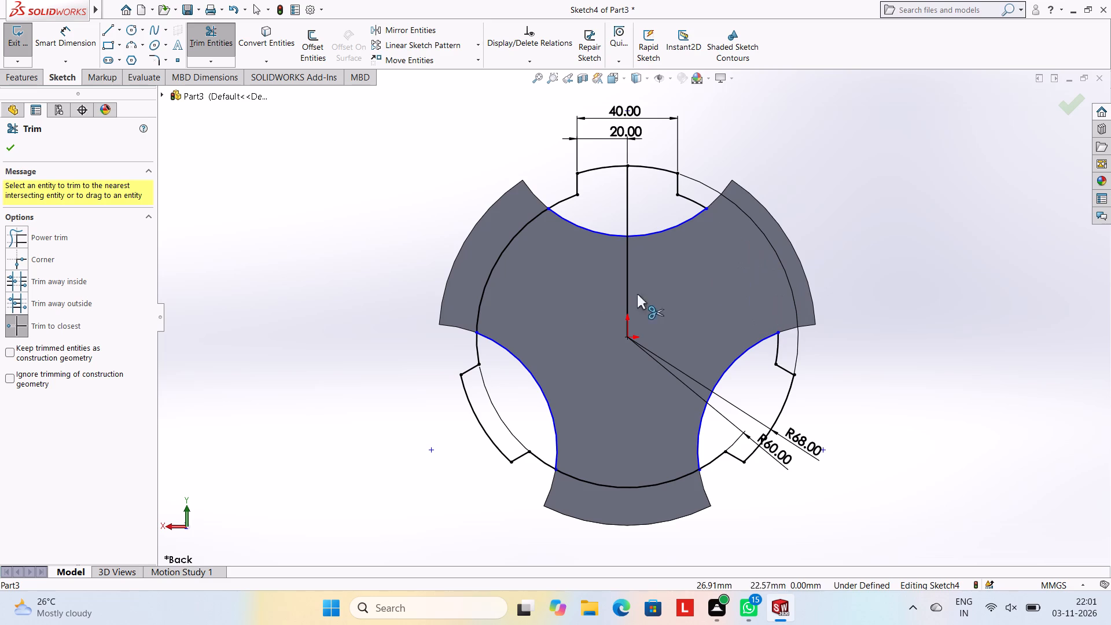
left_click(493, 273)
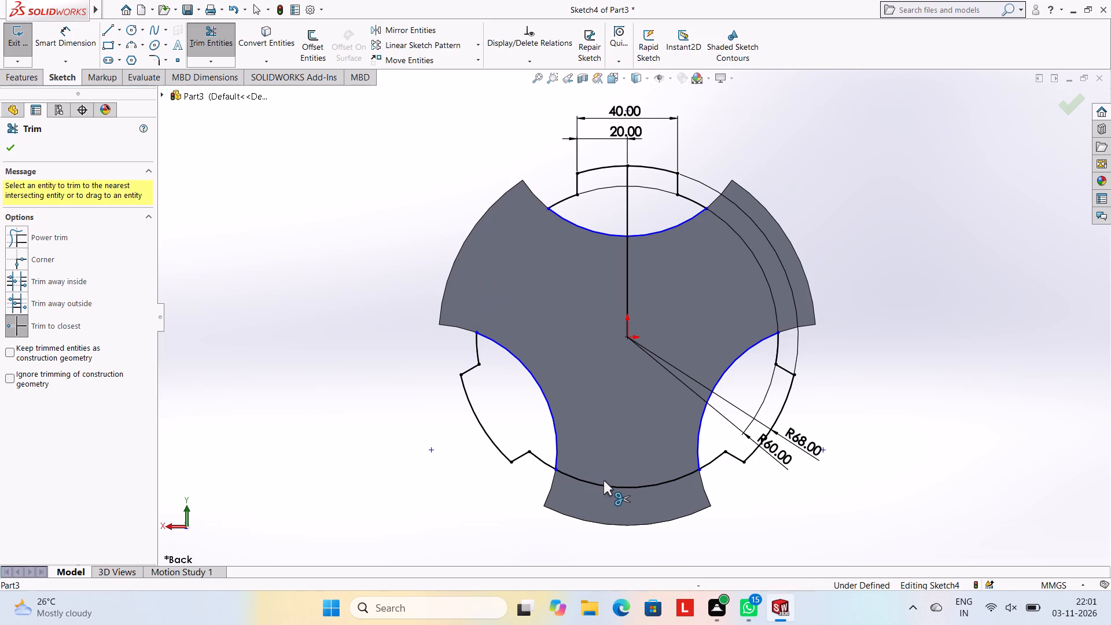
left_click(604, 483)
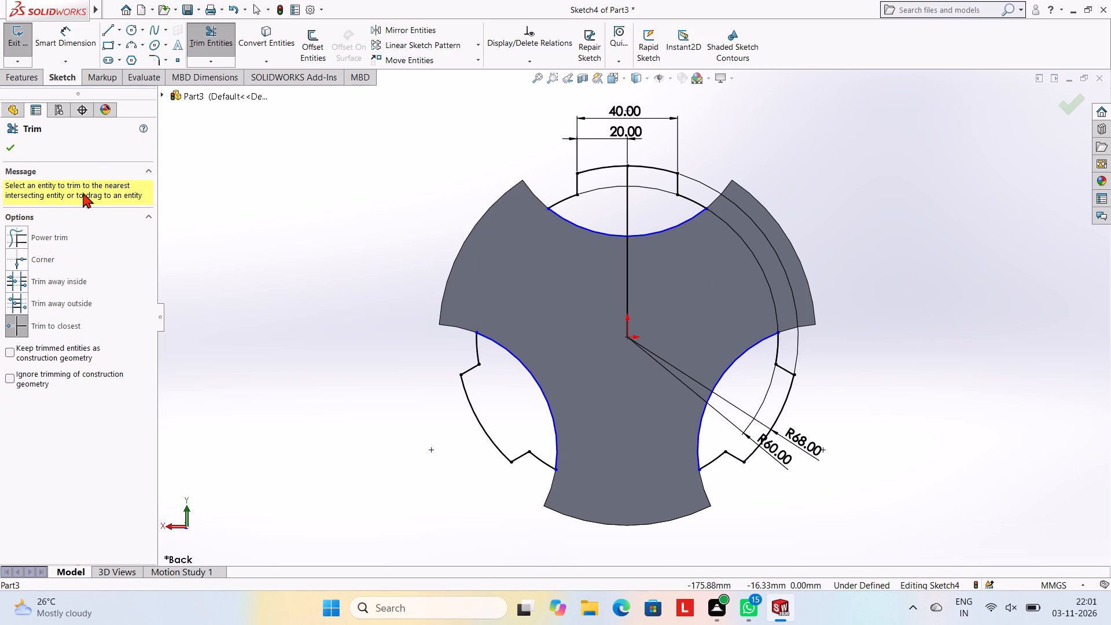
Dimension the vertical distance between the top arc's left endpoint and the lower-left arc's upper endpoint, placed left of the part.
left_click(76, 41)
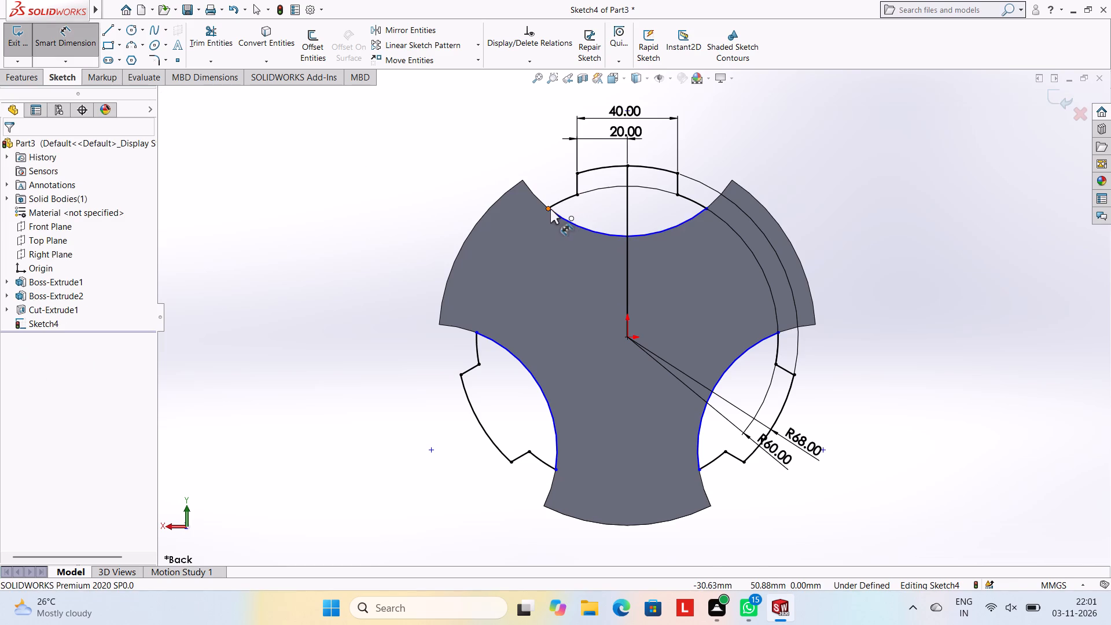
left_click(547, 209)
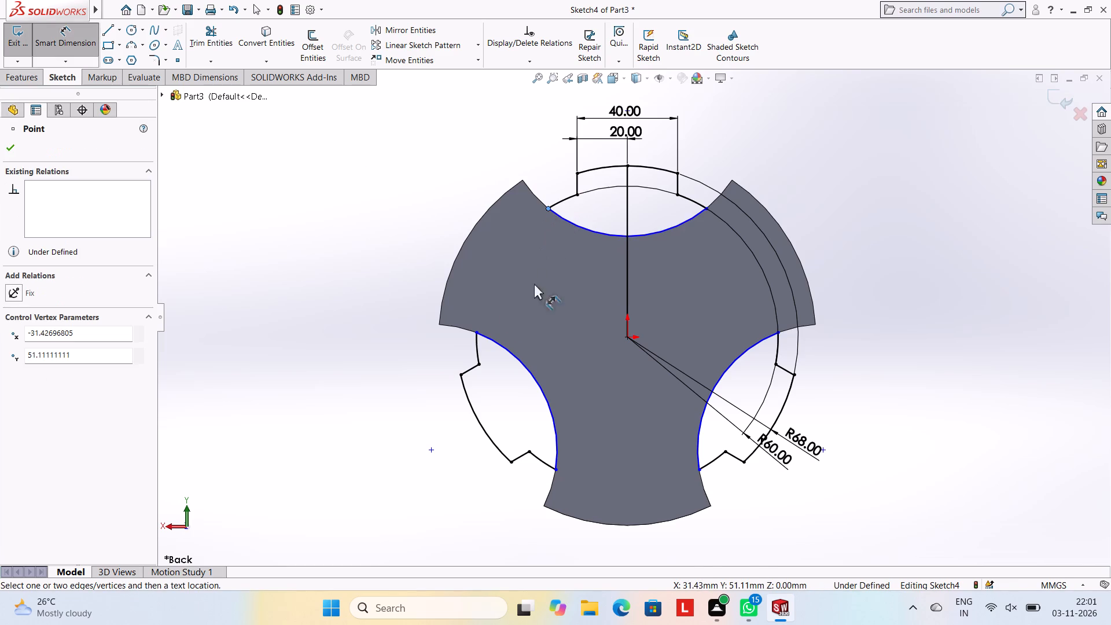
left_click(475, 333)
left_click(407, 293)
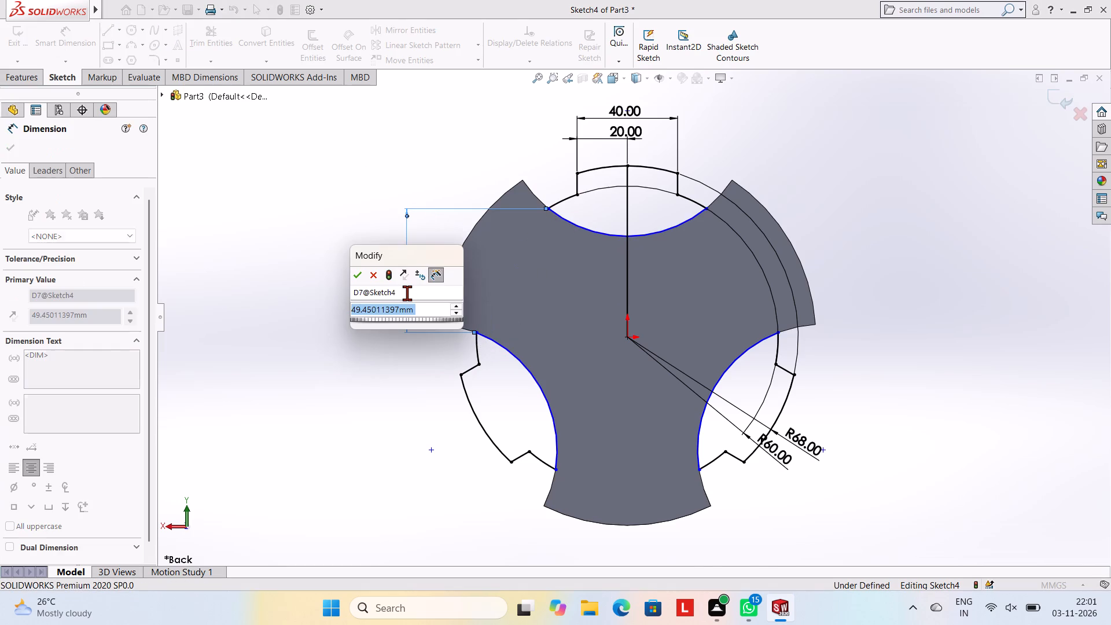
left_click(357, 275)
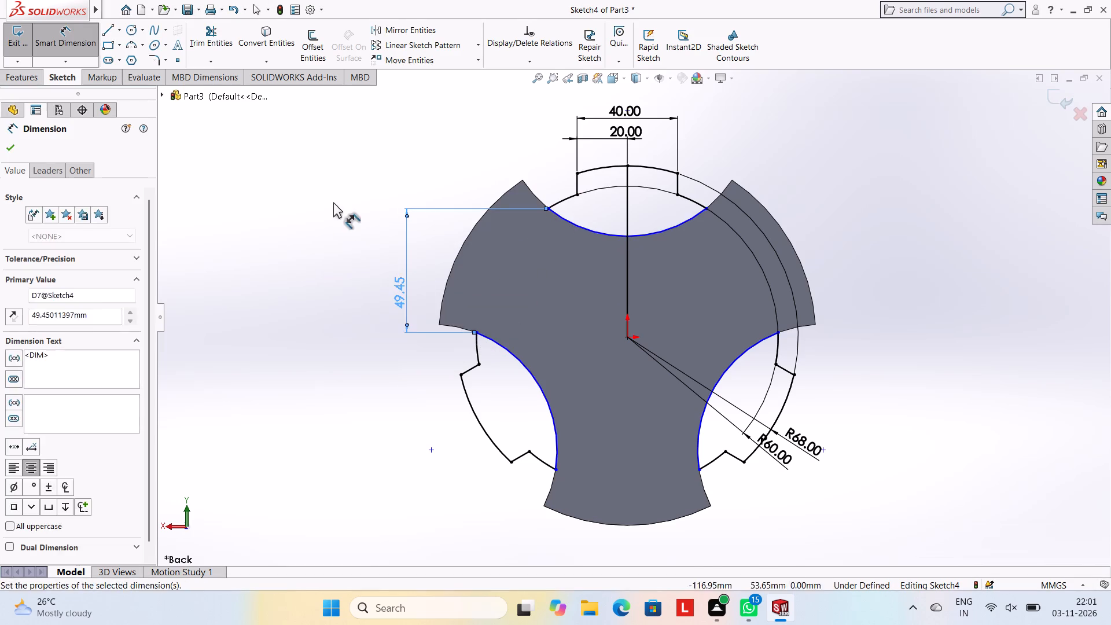
left_click(333, 202)
Dimension the radius of the top recess arc, placed below the arc.
left_click(601, 232)
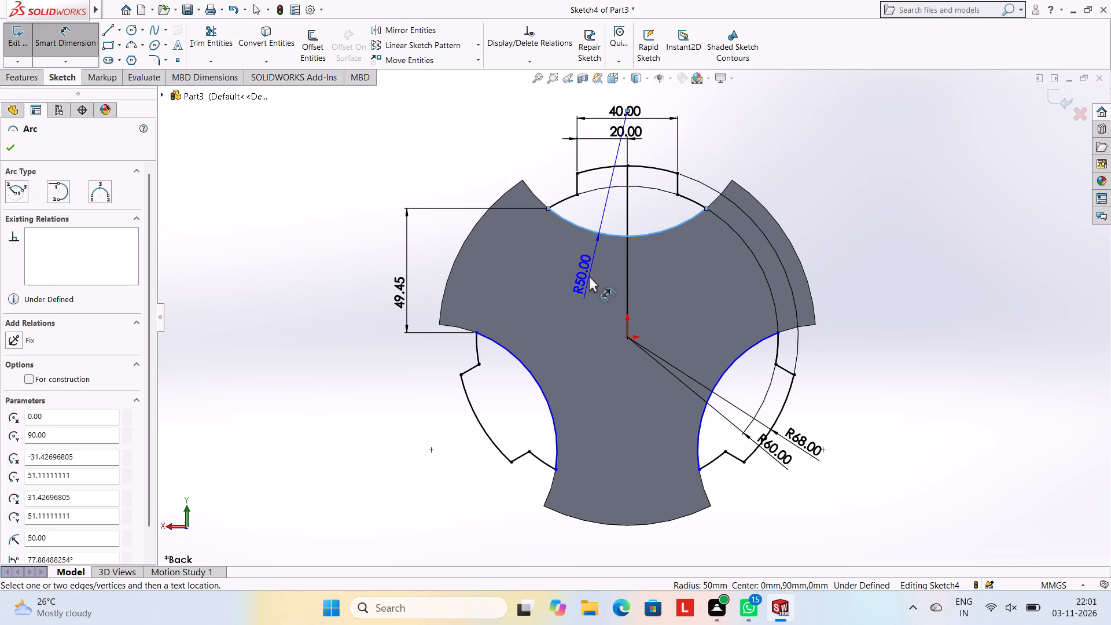
left_click(589, 276)
left_click(535, 251)
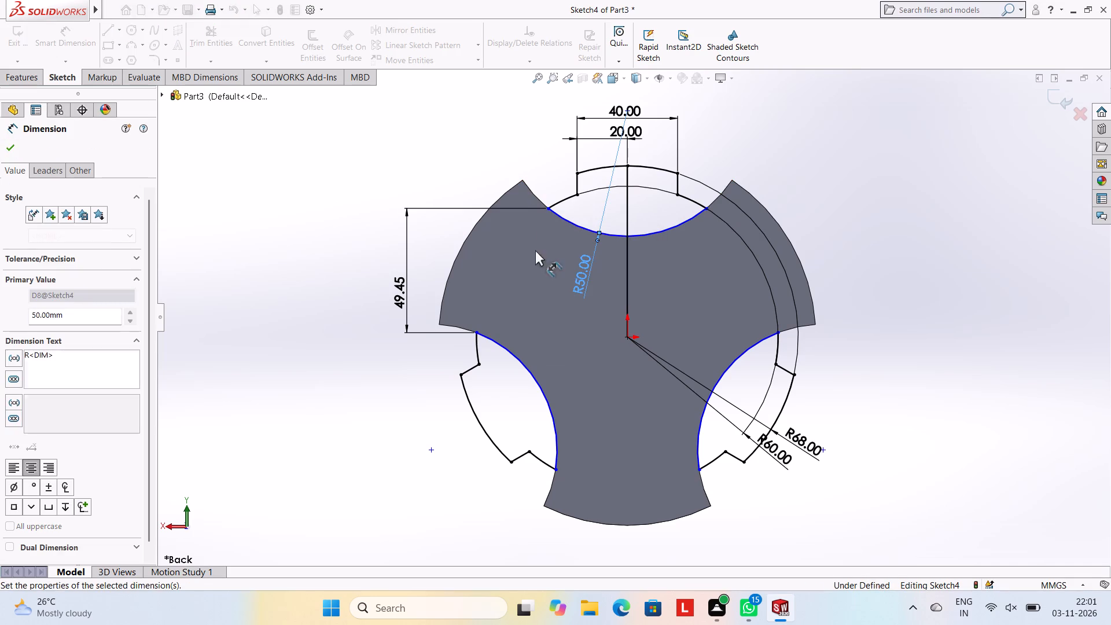
left_click(543, 124)
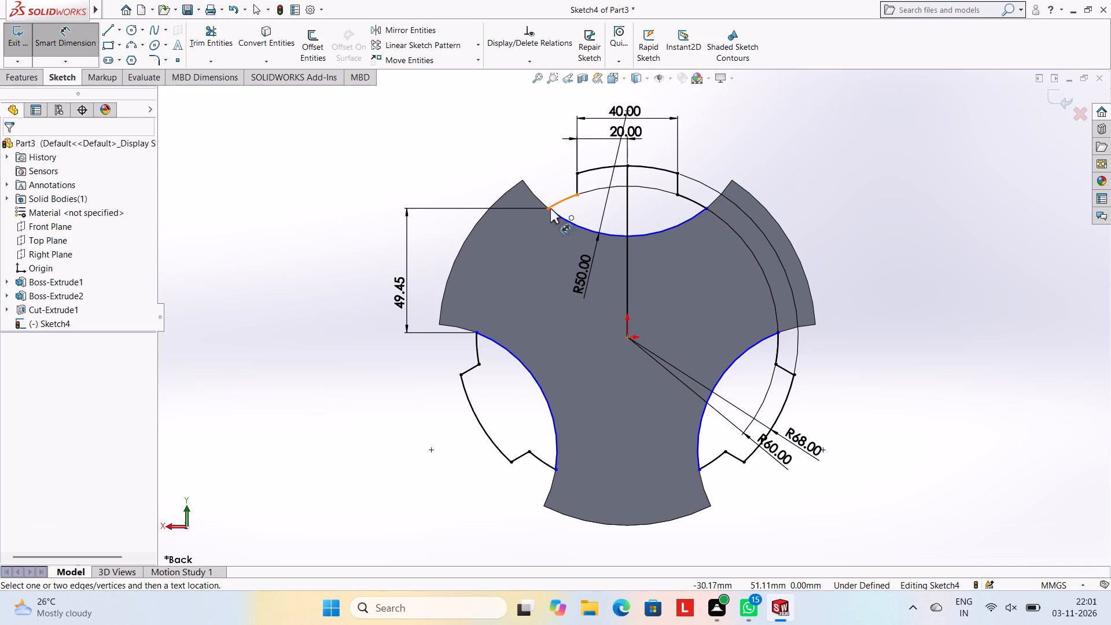
Dimension the vertical distance between the top arc's left endpoint and the lower-right arc's lower endpoint, placed right of the part.
left_click(547, 208)
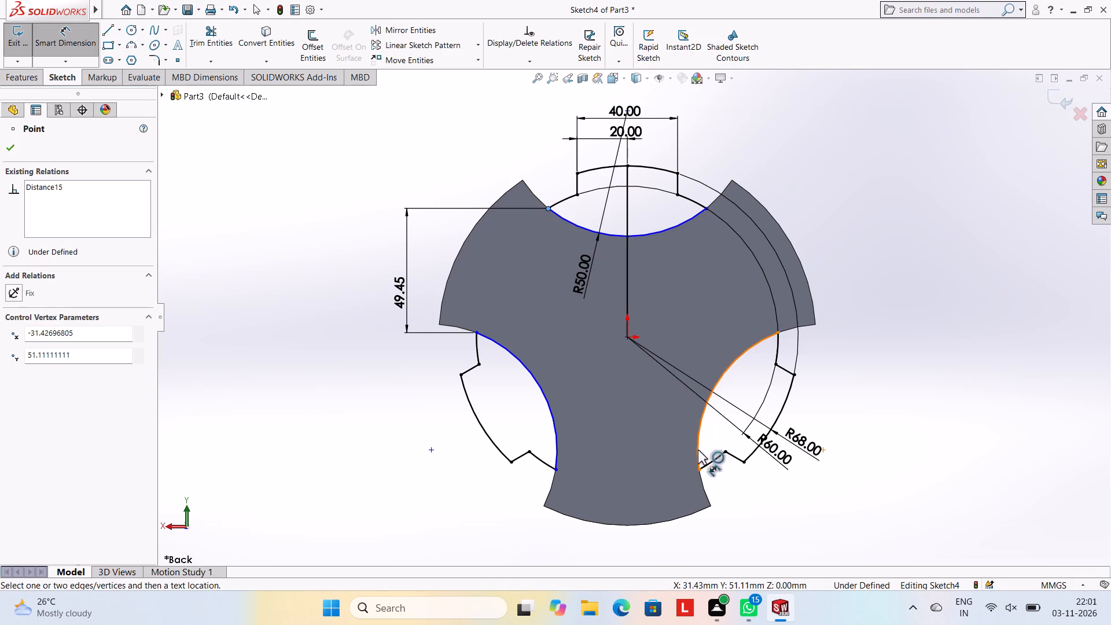
left_click(698, 469)
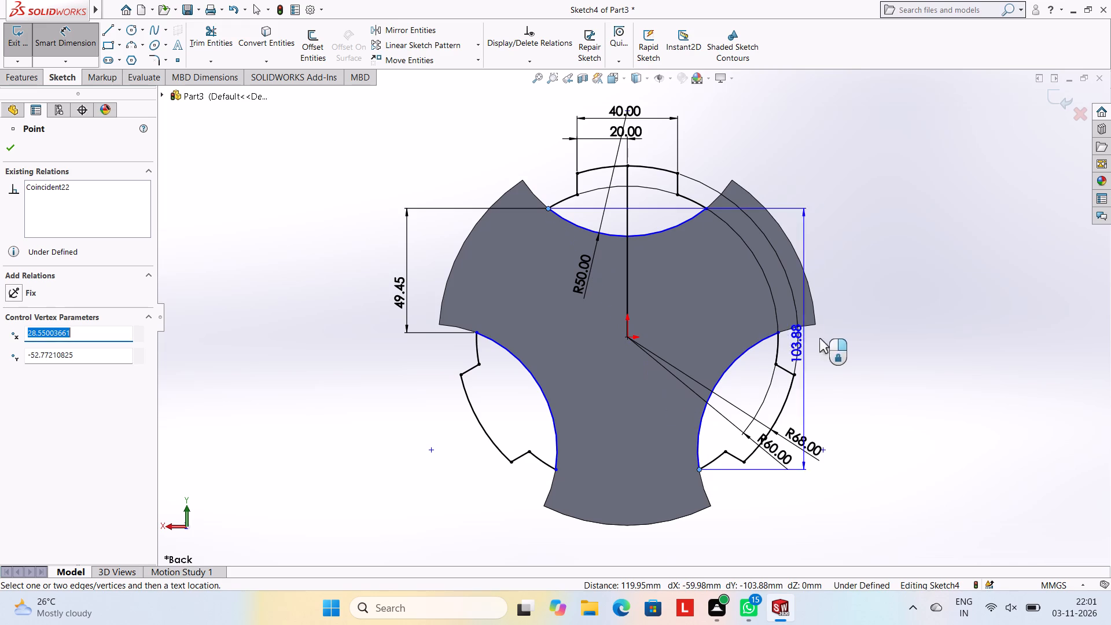
left_click(874, 335)
left_click(825, 318)
left_click(823, 247)
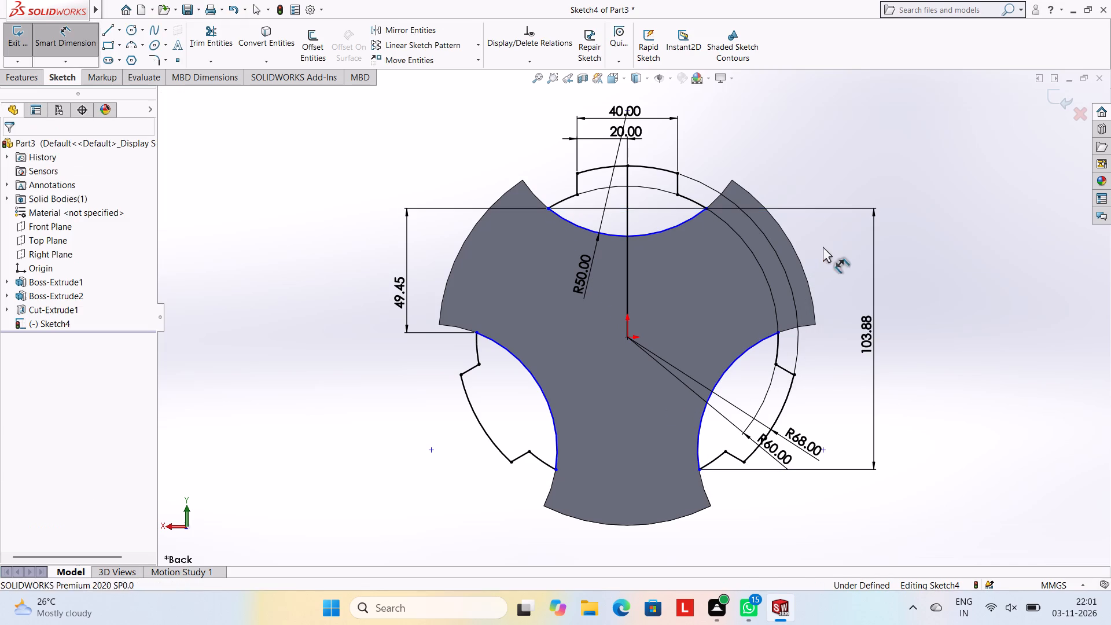
Dimension the horizontal distance between the lower-left arc's upper endpoint and the origin, placed just above the origin on the part.
left_click(476, 333)
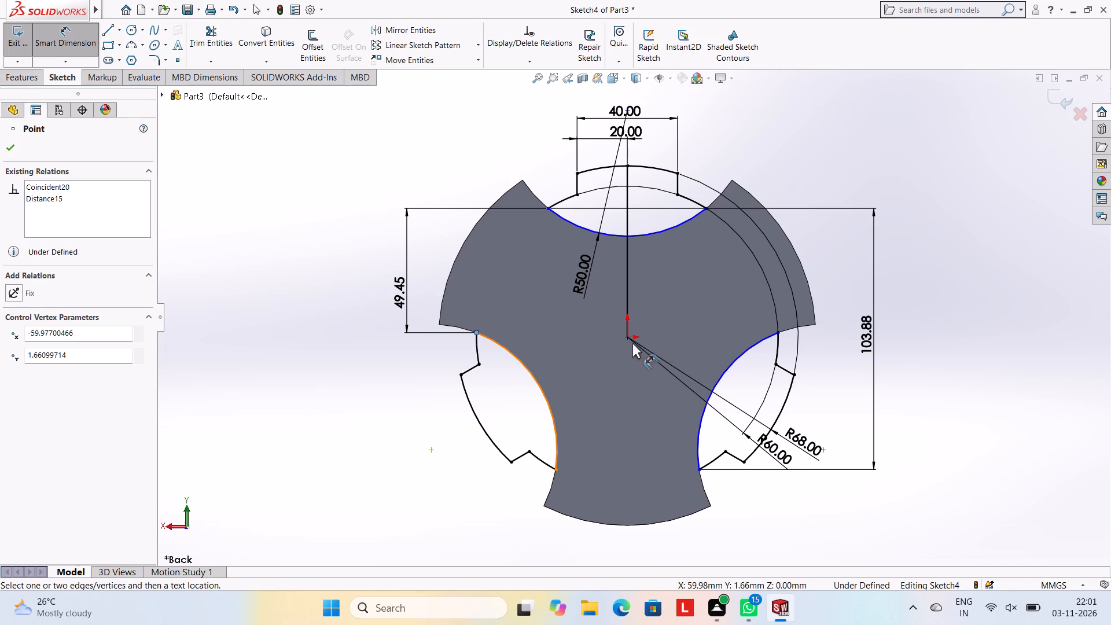
left_click(626, 340)
left_click(586, 279)
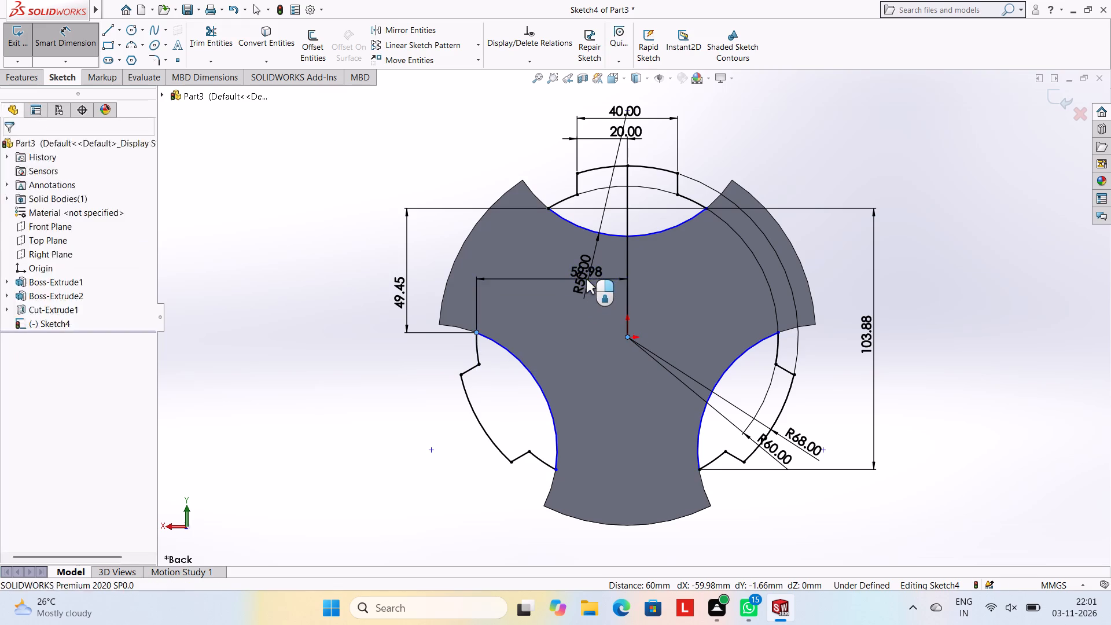
left_click(532, 260)
left_click(523, 249)
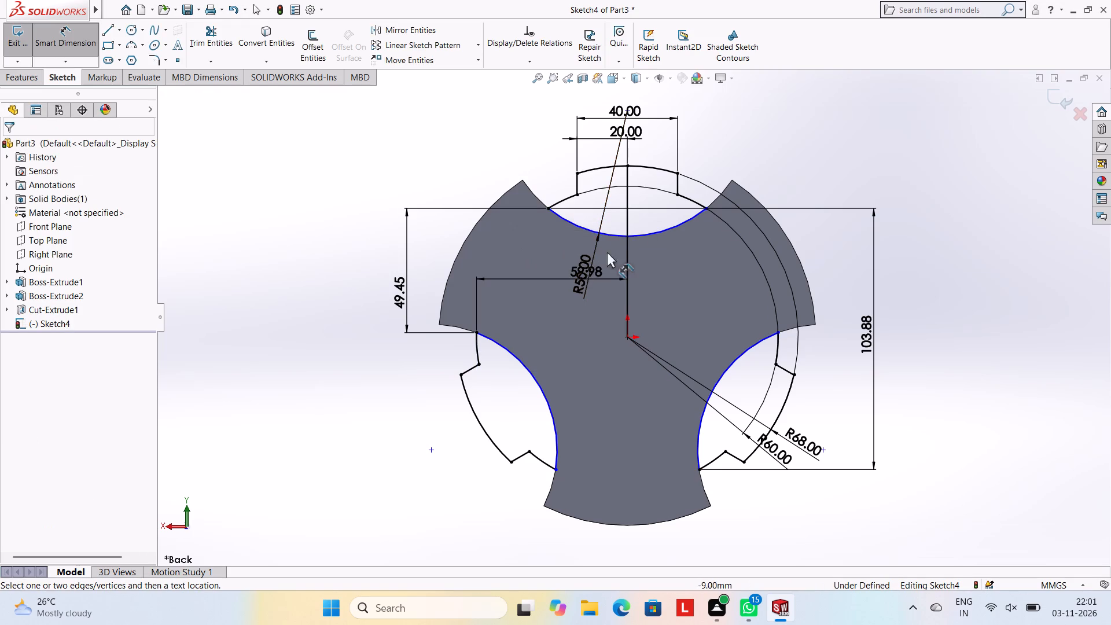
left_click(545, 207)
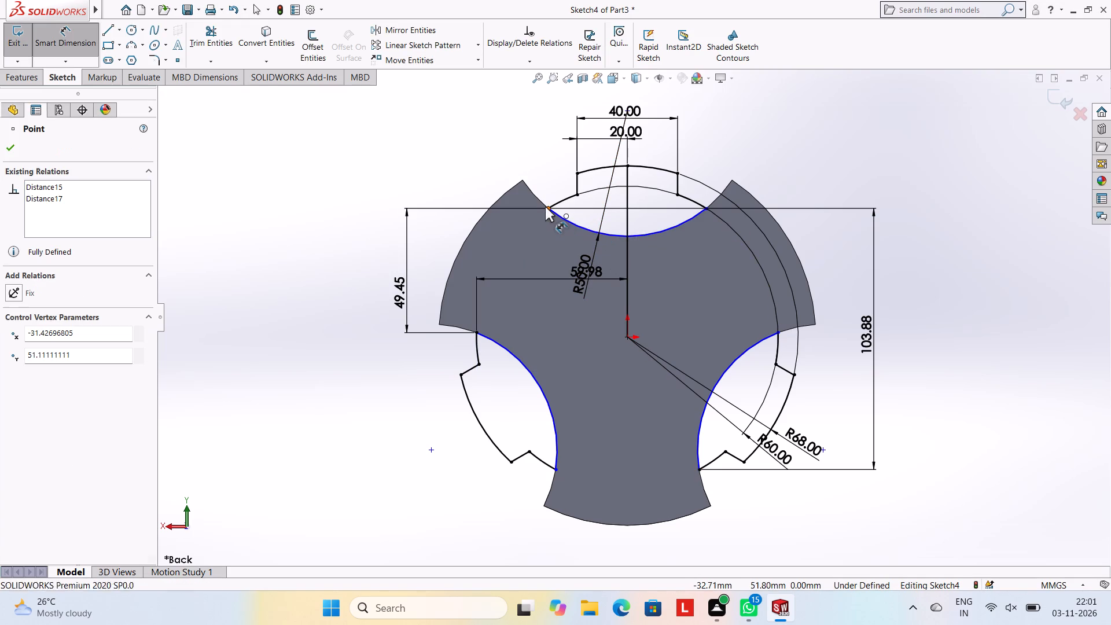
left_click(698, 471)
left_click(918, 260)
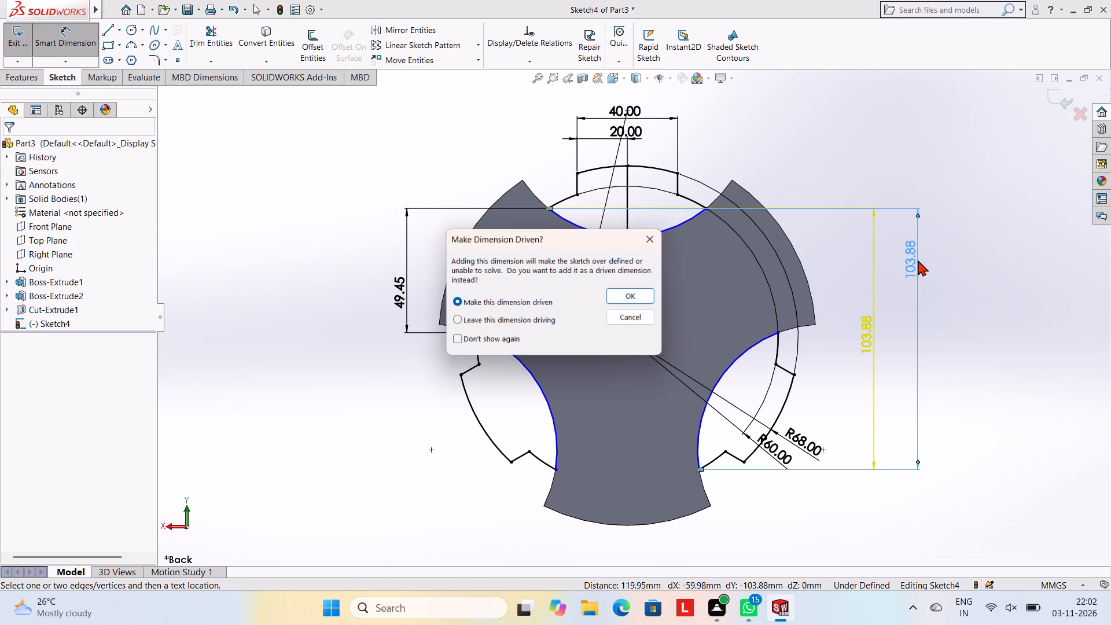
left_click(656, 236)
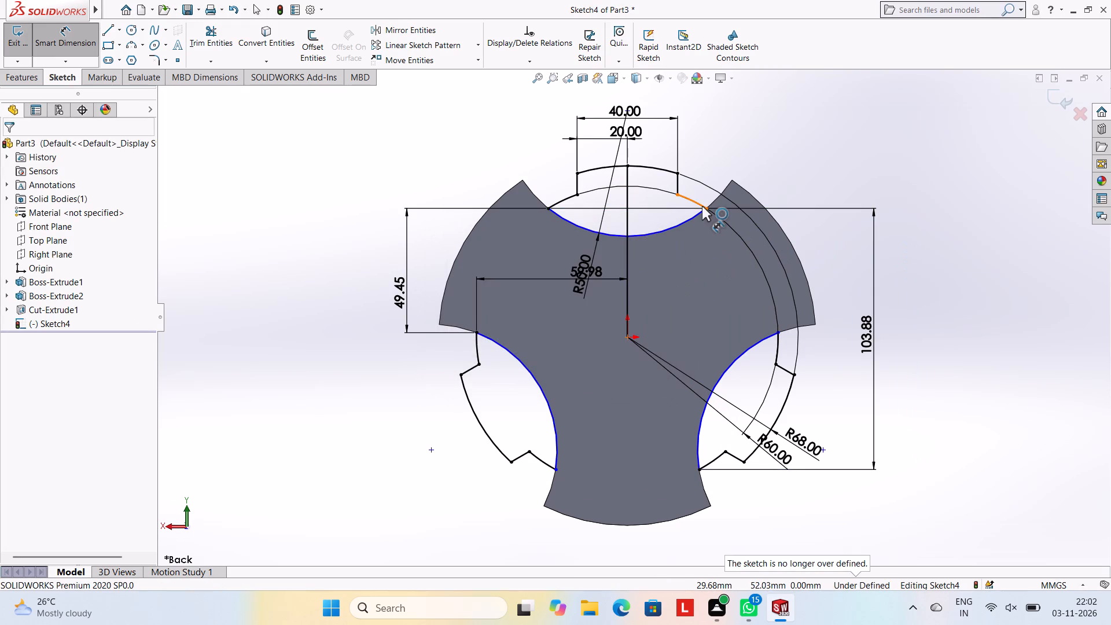
Dimension the horizontal distance between the top arc's right endpoint and the lower-left arc's upper endpoint, placed above the part.
left_click(706, 208)
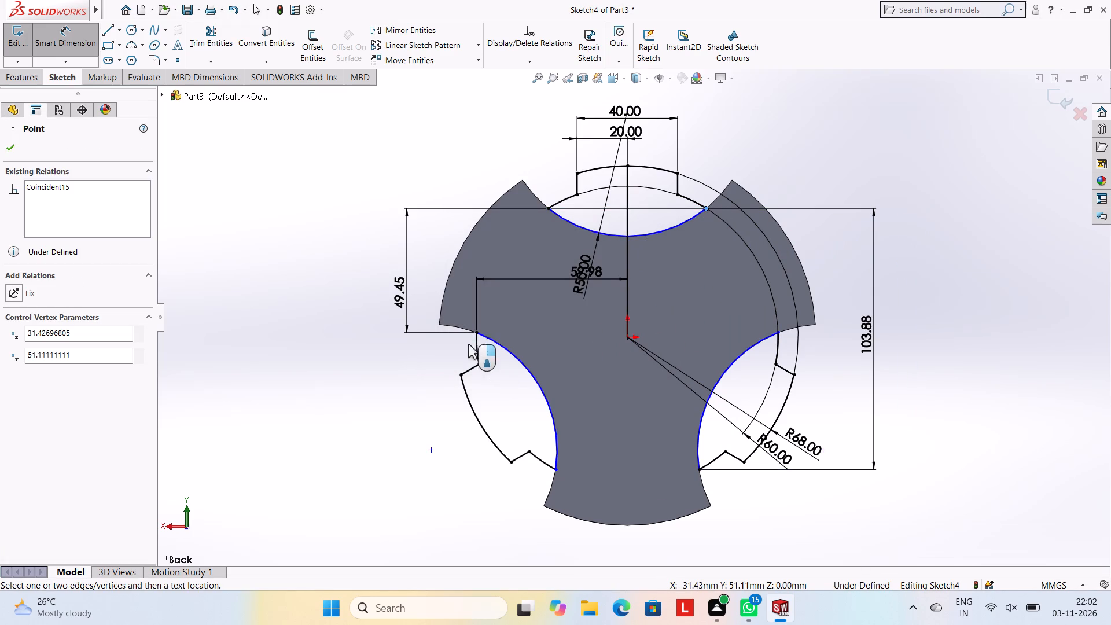
left_click(474, 333)
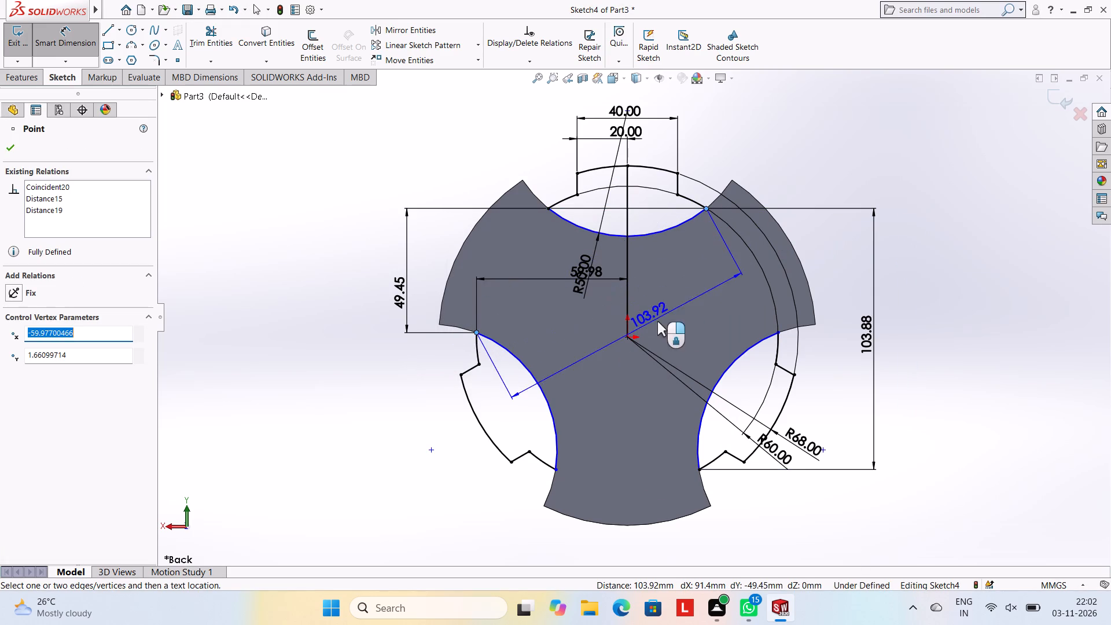
left_click(613, 95)
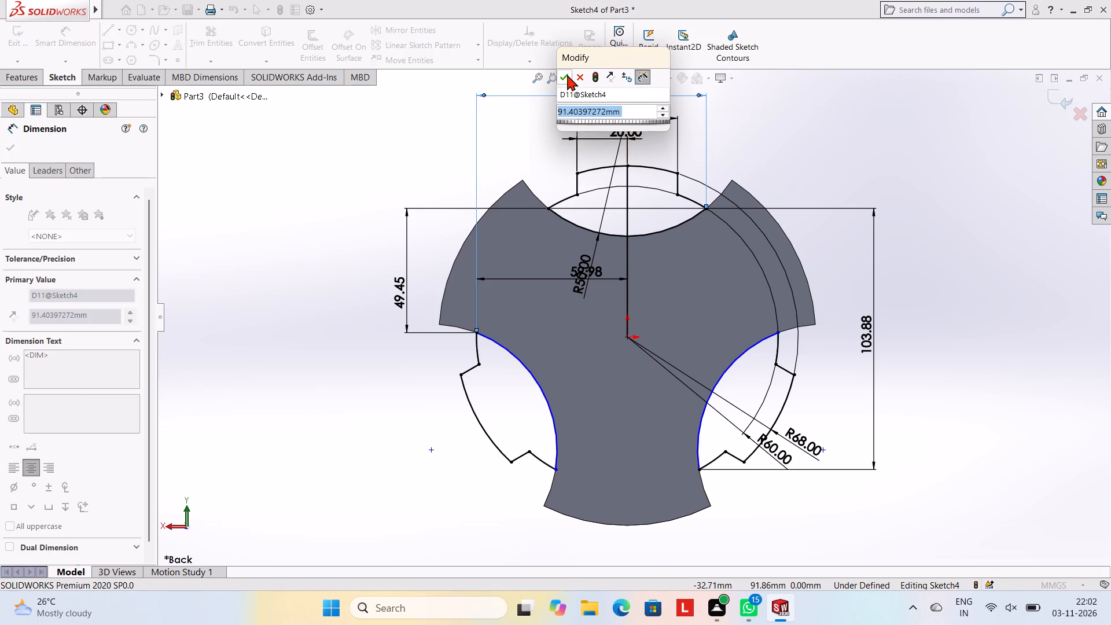
left_click(567, 75)
left_click(733, 128)
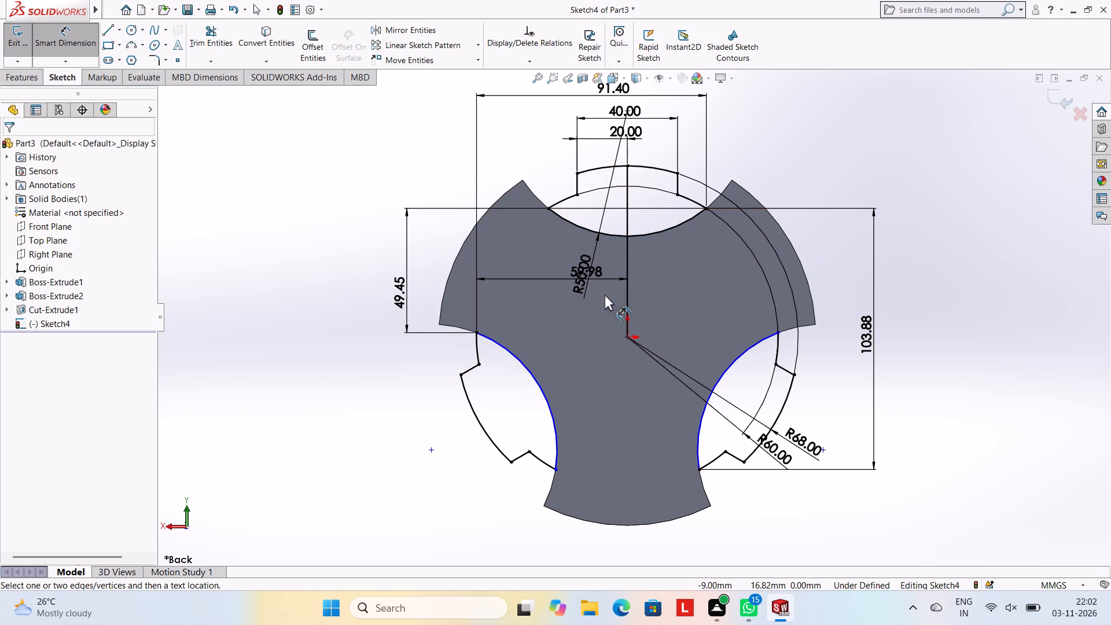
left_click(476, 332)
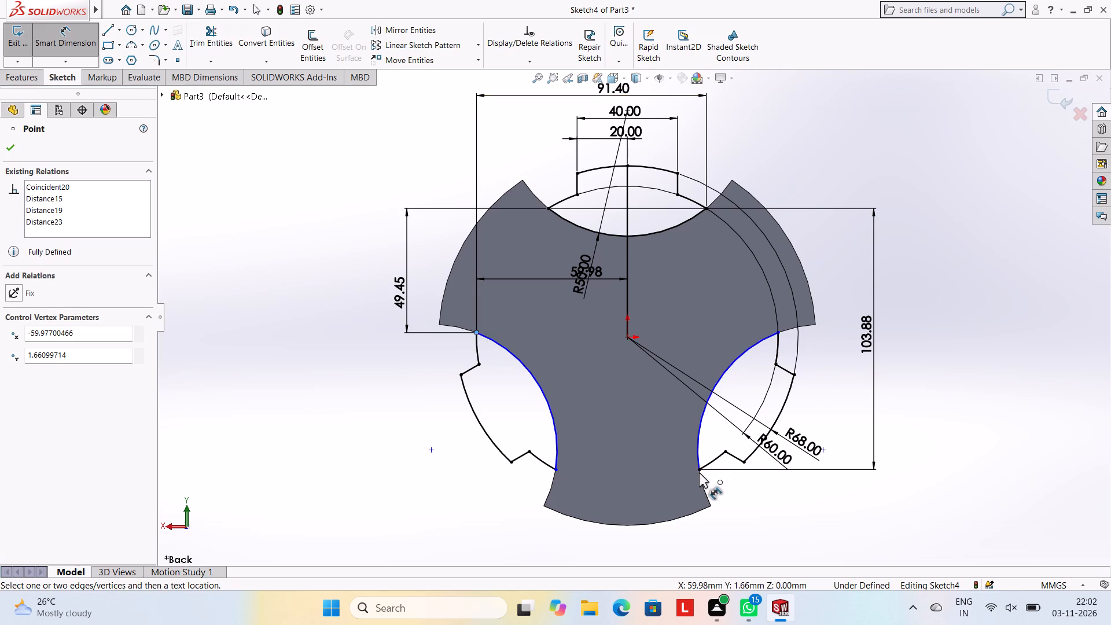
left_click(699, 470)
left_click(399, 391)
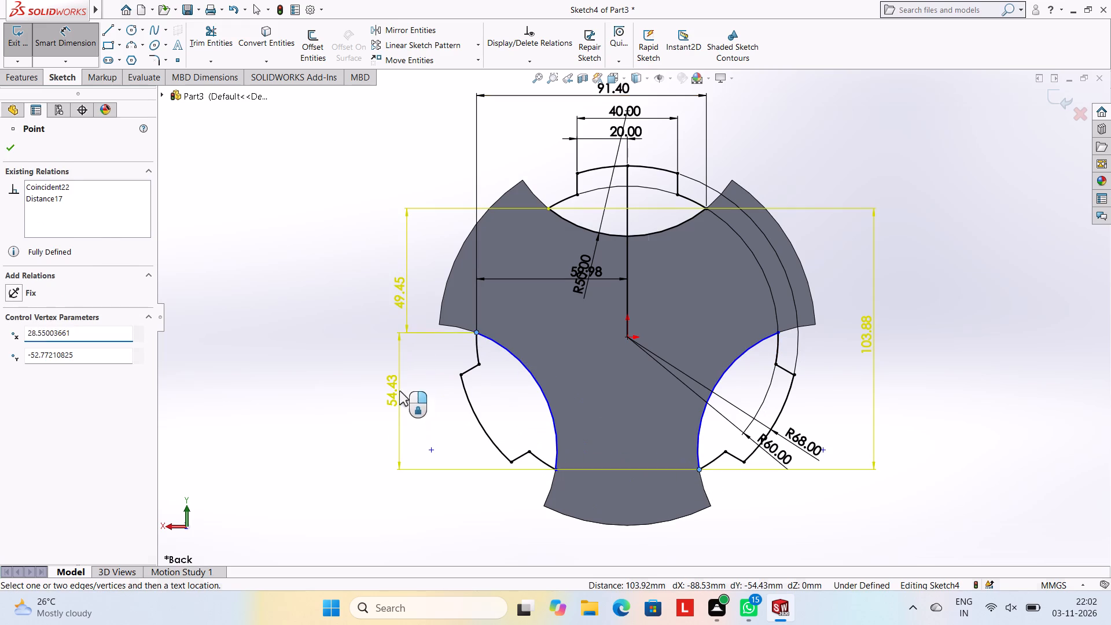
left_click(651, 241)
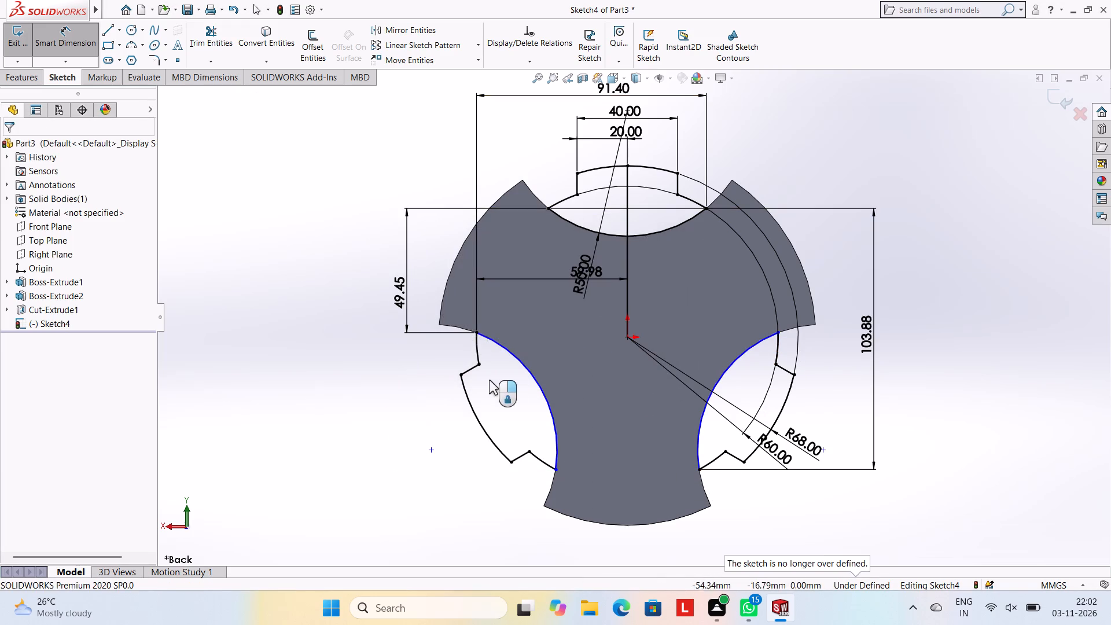
Dimension the vertical distance between the lower-left arc's lower endpoint and the top arc's left endpoint, placed left of the part.
left_click(554, 469)
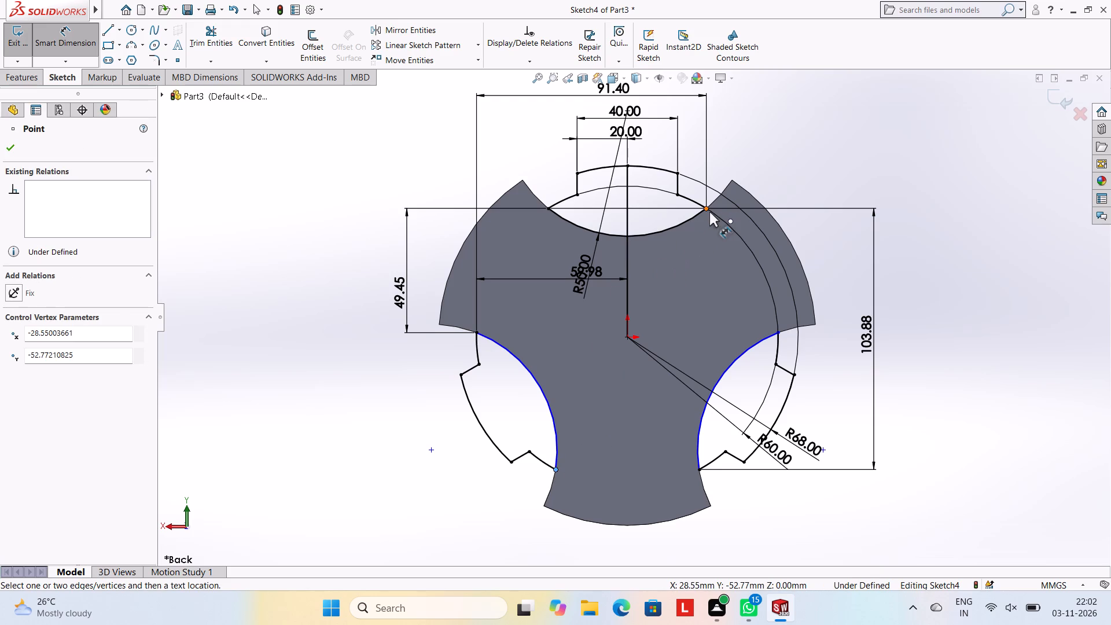
left_click(547, 210)
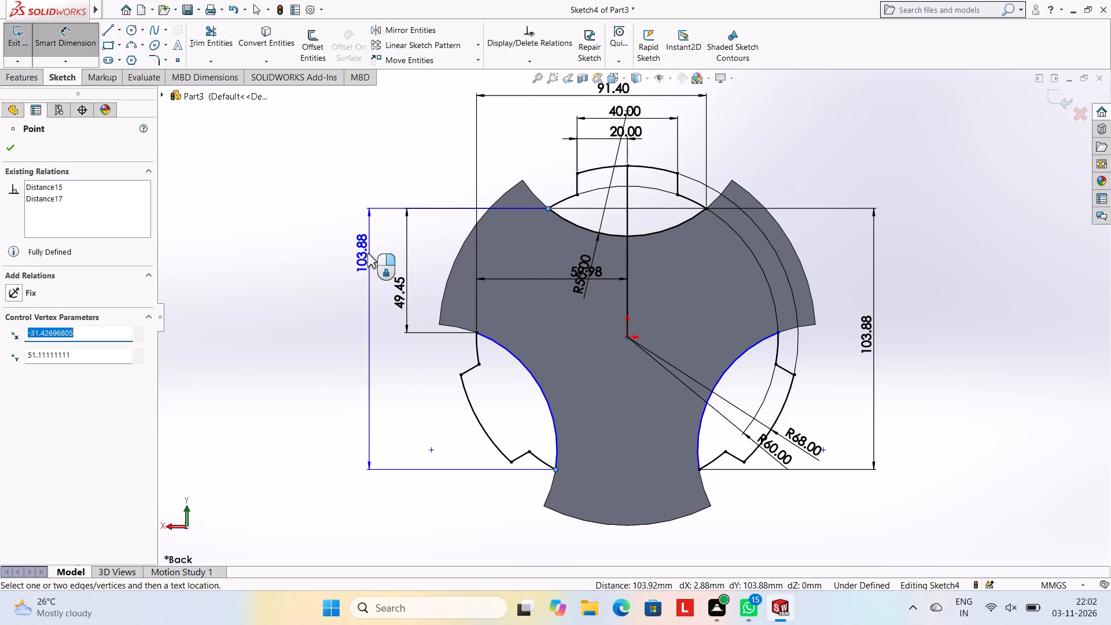
left_click(367, 253)
left_click(318, 237)
left_click(332, 197)
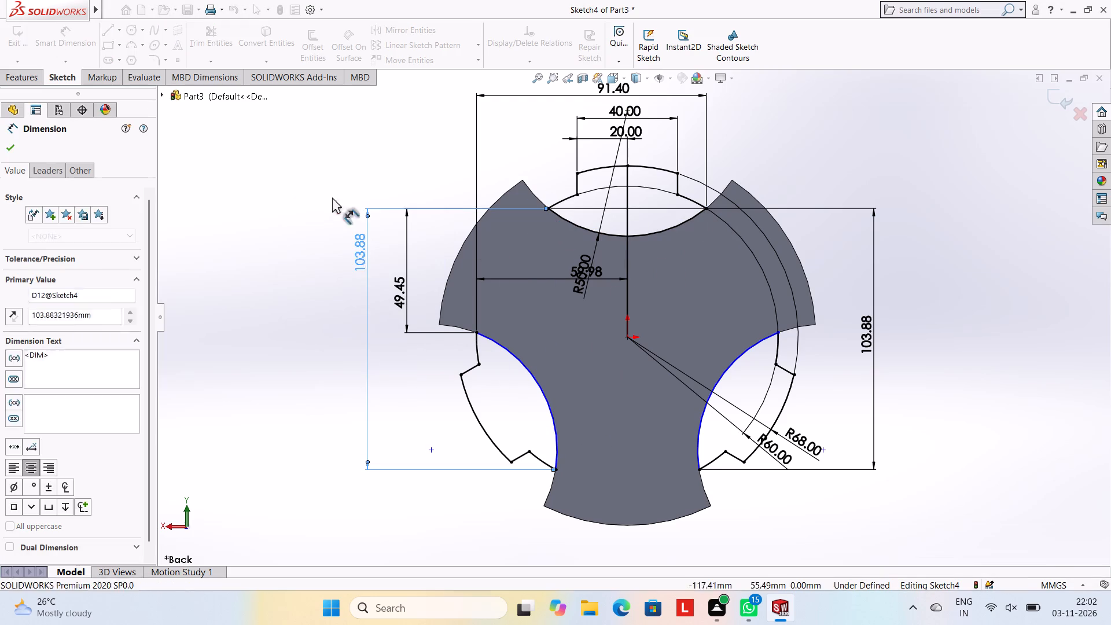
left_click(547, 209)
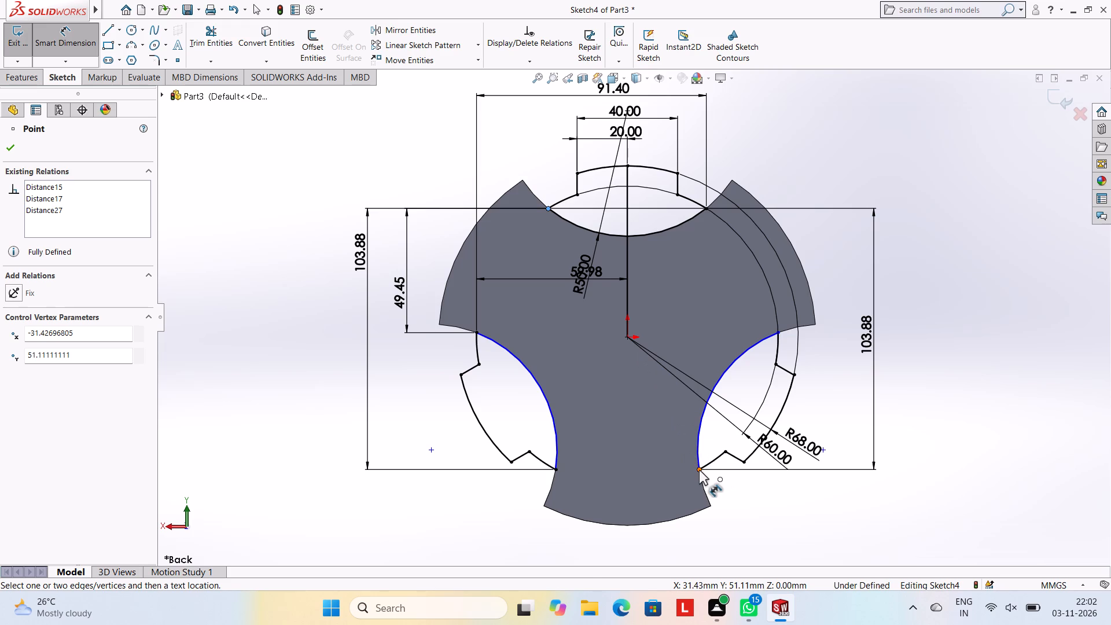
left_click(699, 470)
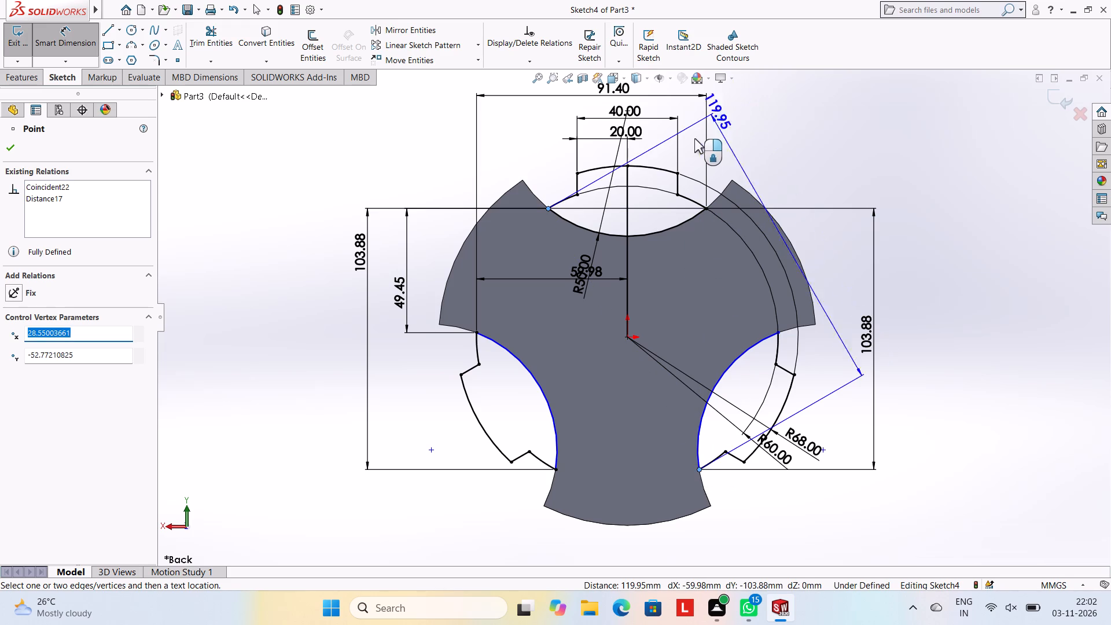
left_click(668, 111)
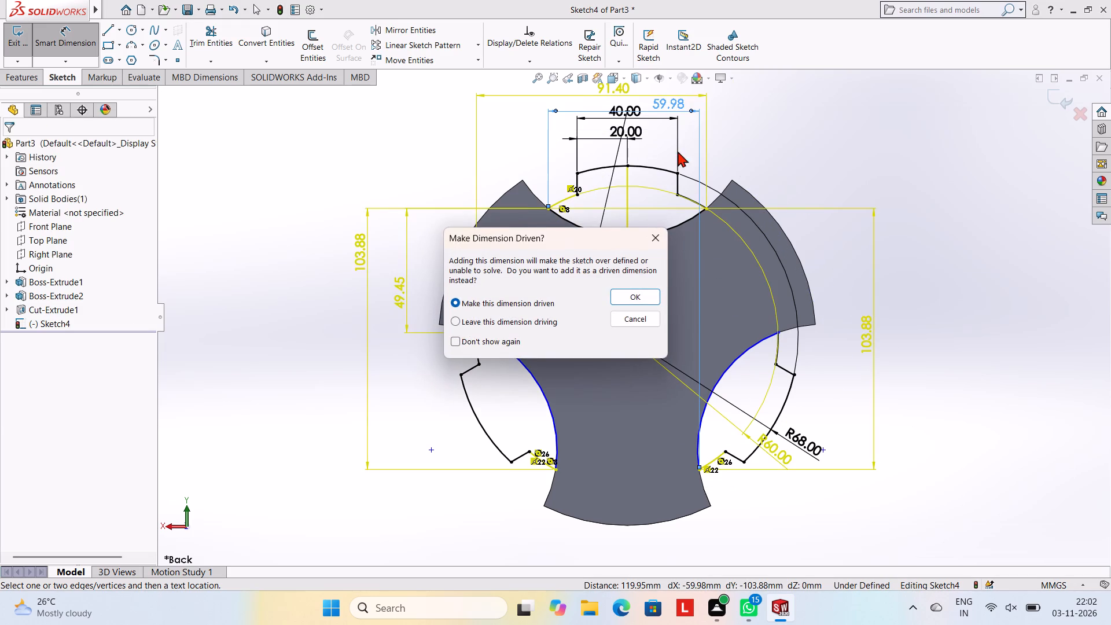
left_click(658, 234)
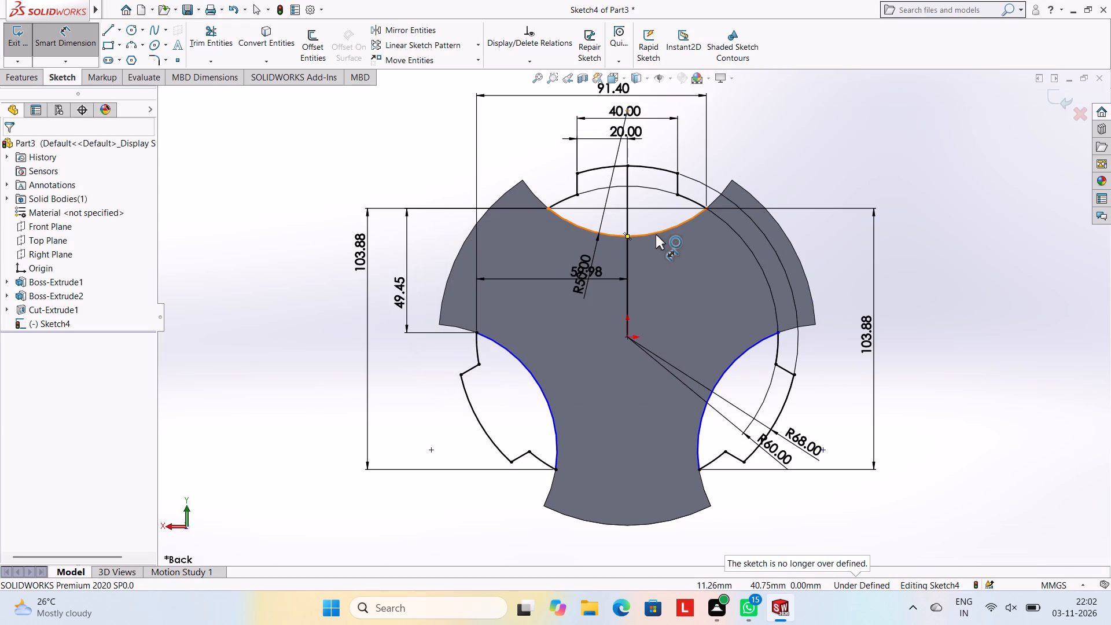
Dimension the horizontal distance between the upper endpoints of the two lower recess arcs, placed below the part.
left_click(474, 331)
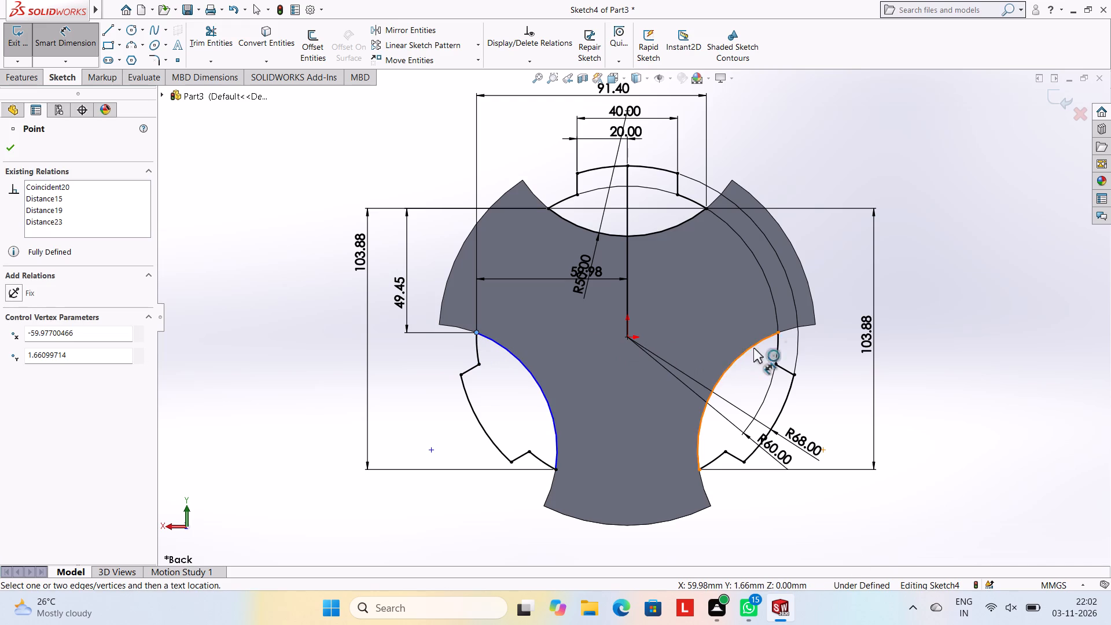
left_click(778, 333)
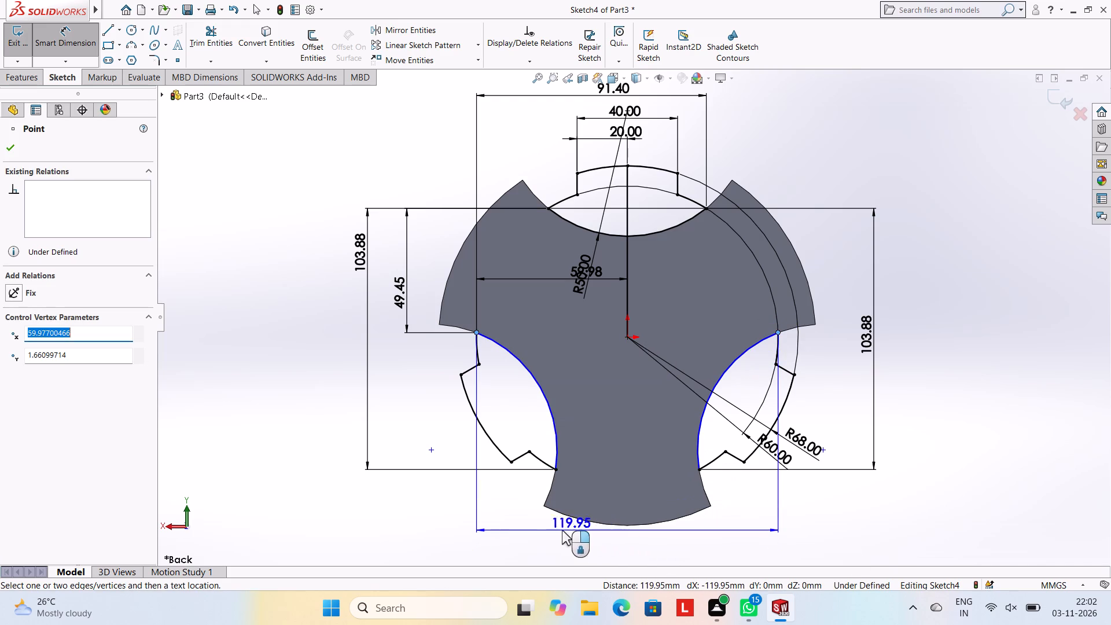
left_click(501, 528)
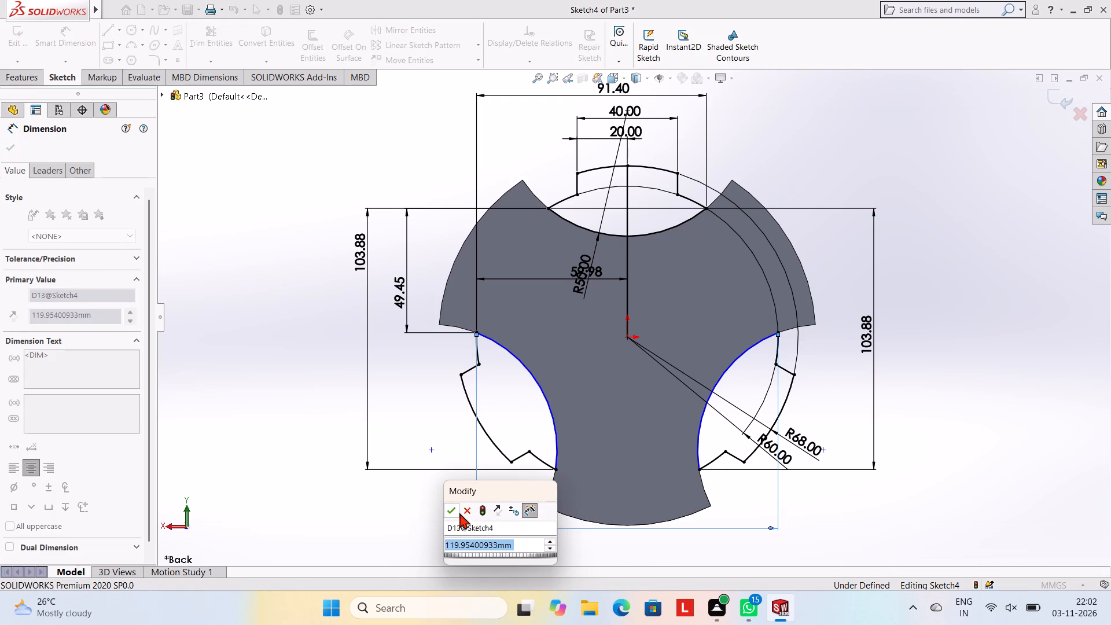
left_click(449, 510)
left_click(431, 506)
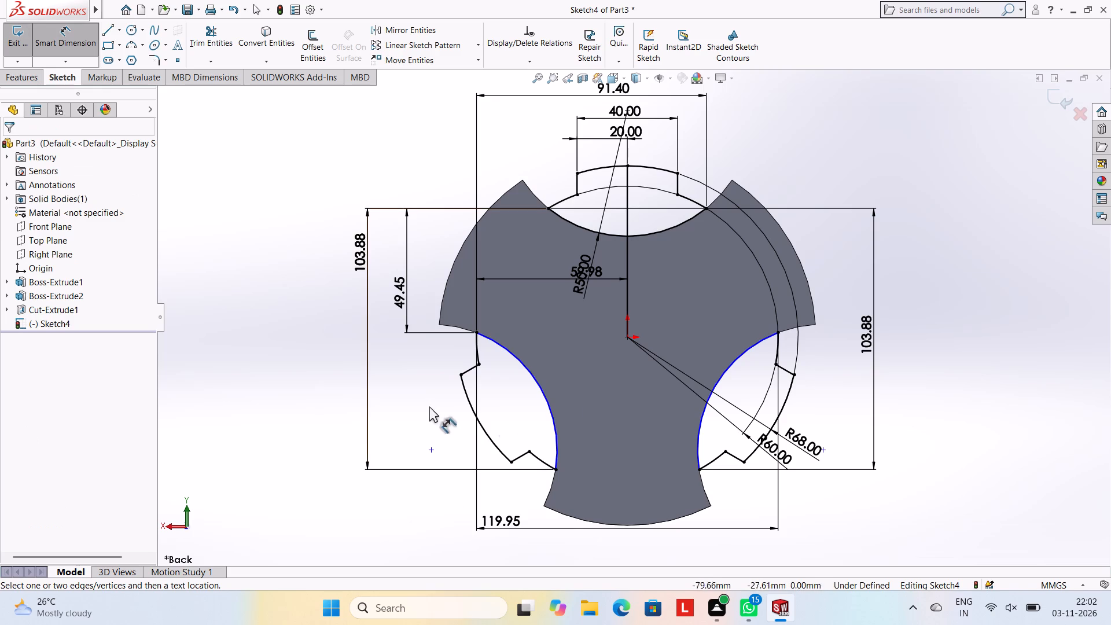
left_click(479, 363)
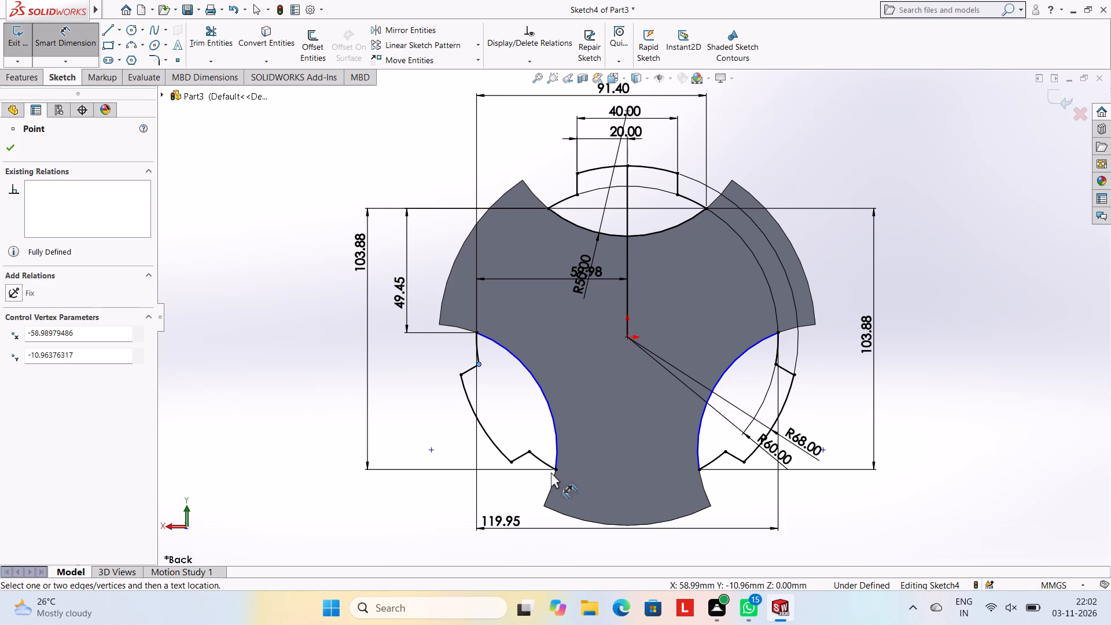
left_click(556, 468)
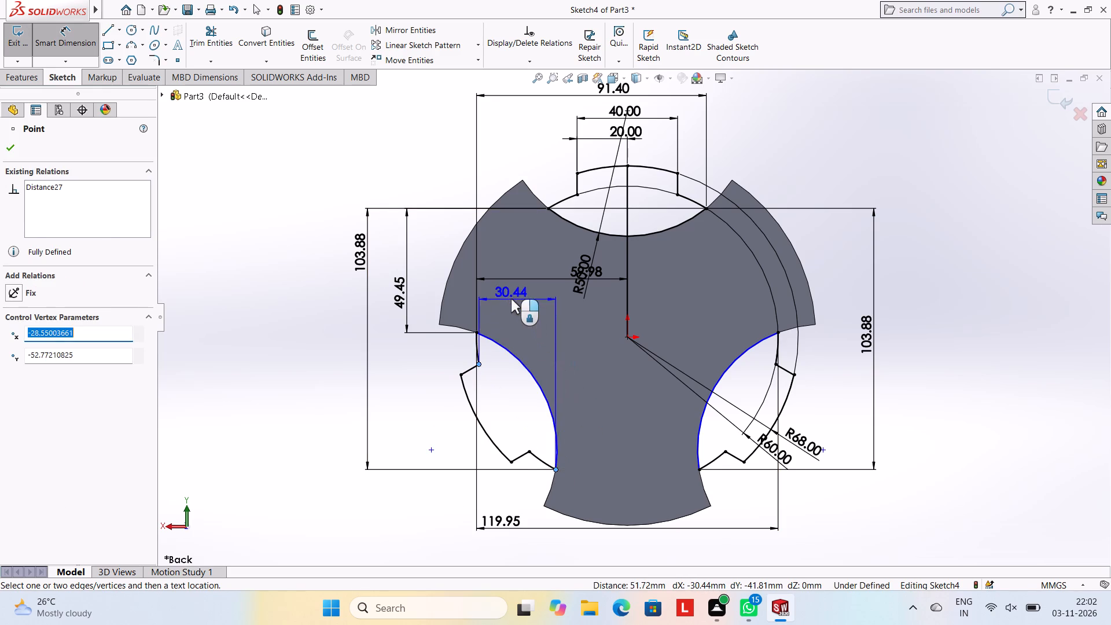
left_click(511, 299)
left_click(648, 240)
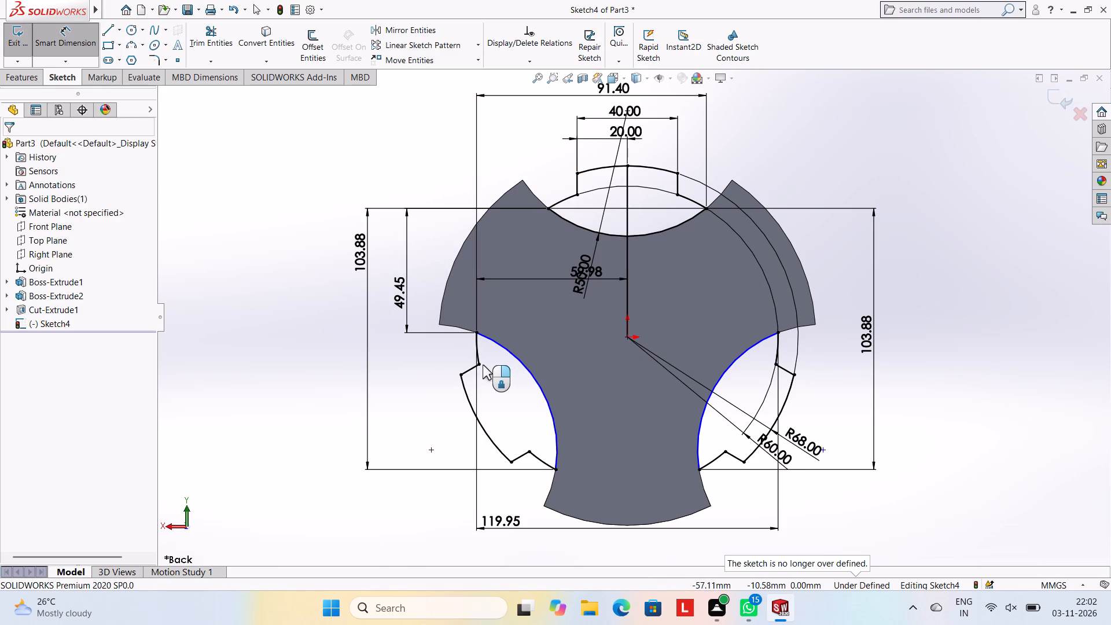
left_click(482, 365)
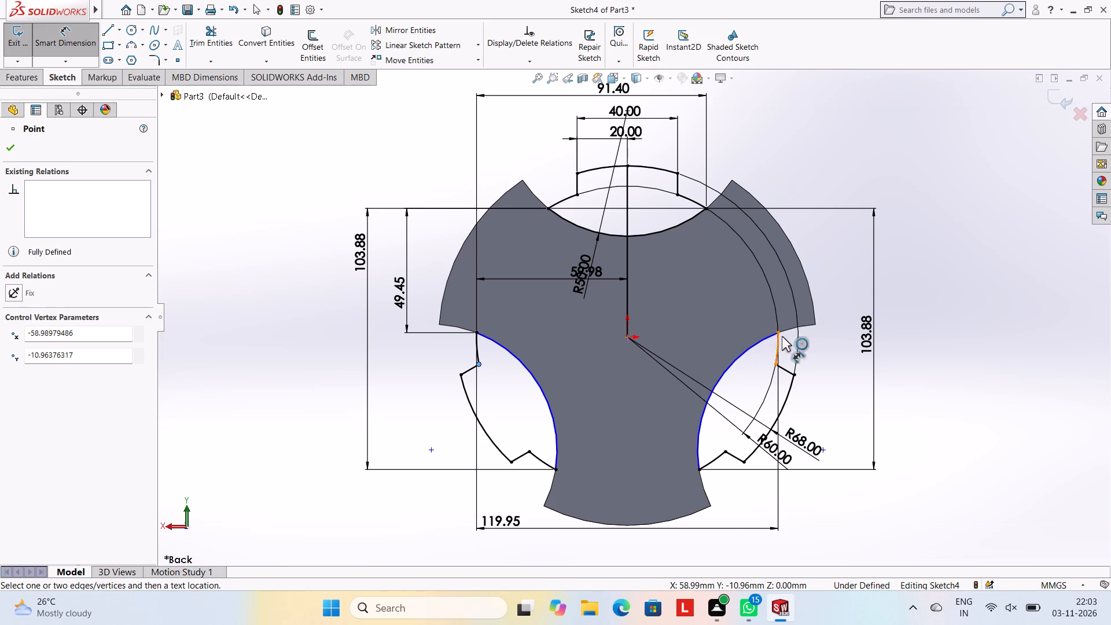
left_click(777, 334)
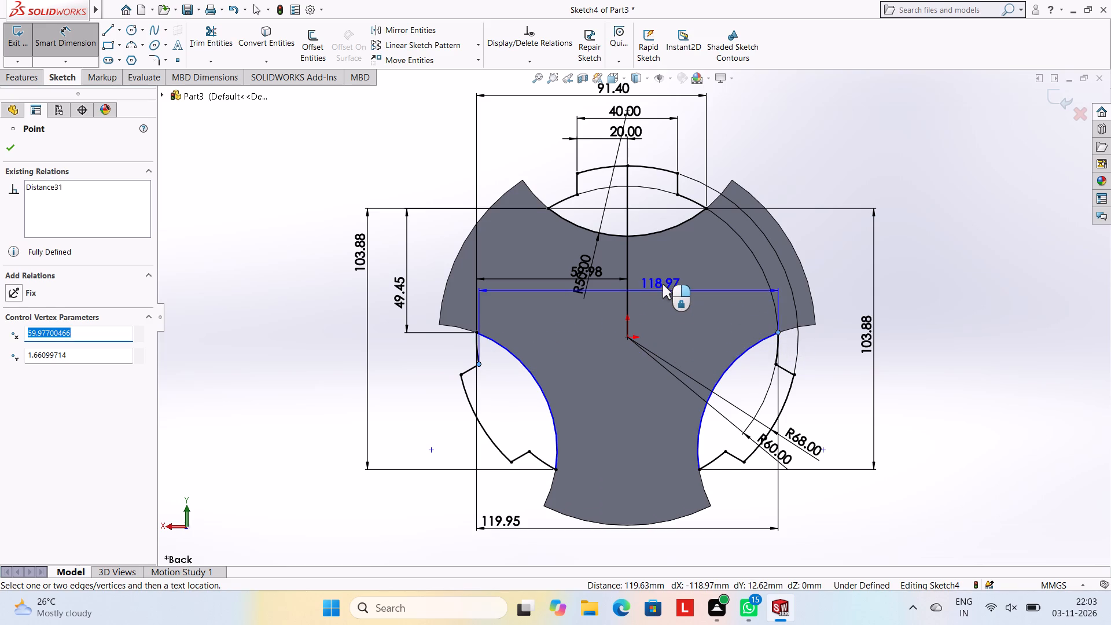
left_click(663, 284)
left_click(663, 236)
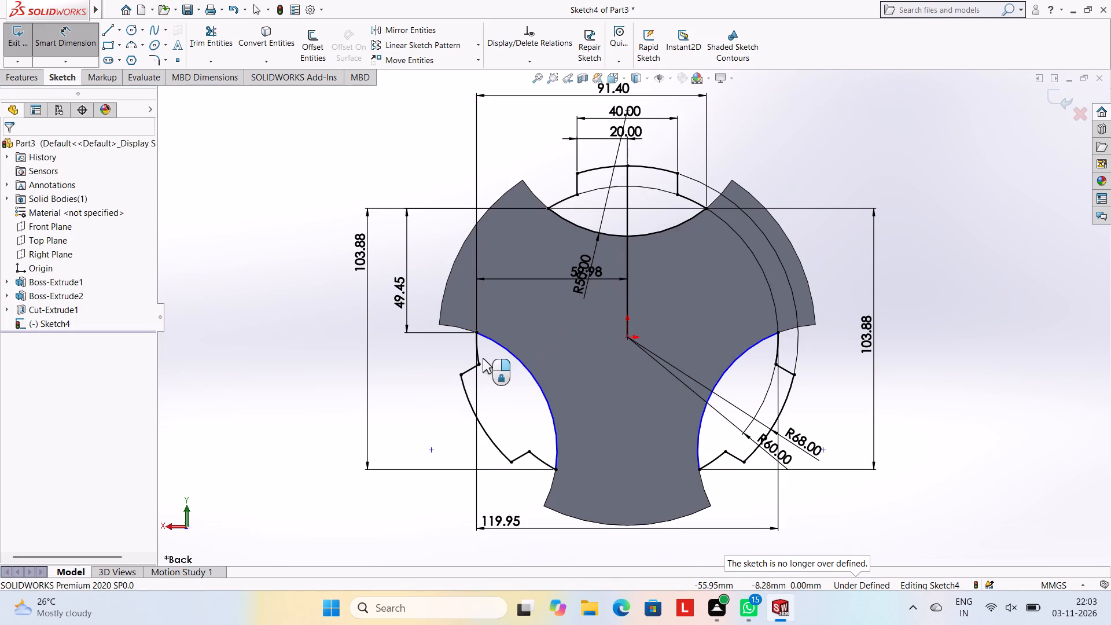
Dimension the radius of the lower-left recess arc, placed on the part up and right of the arc.
left_click(531, 377)
left_click(579, 330)
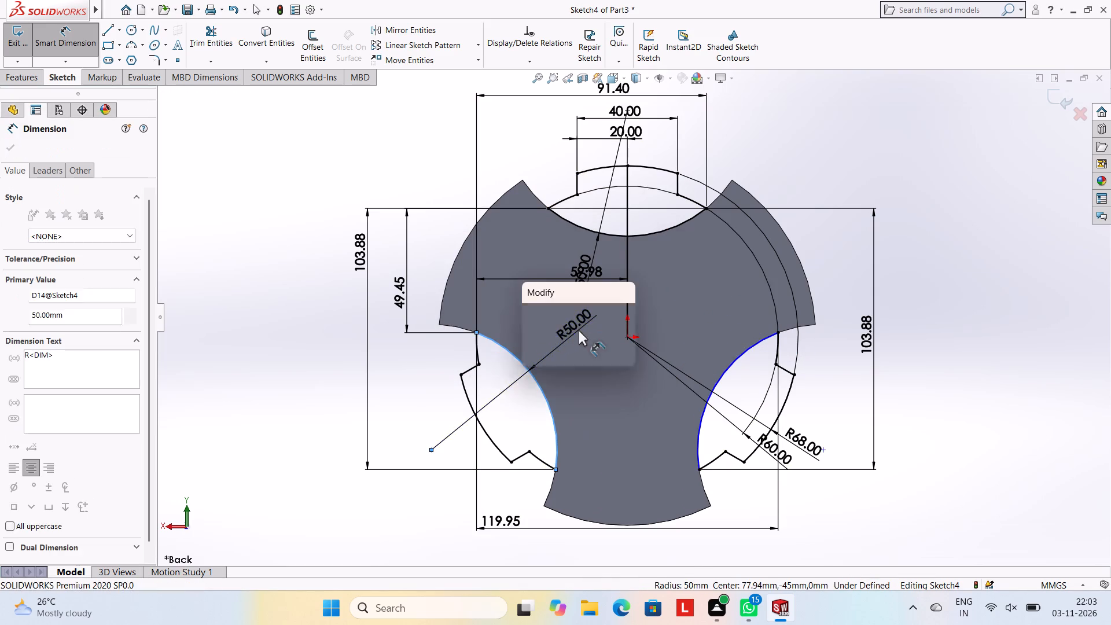
left_click(531, 311)
left_click(694, 290)
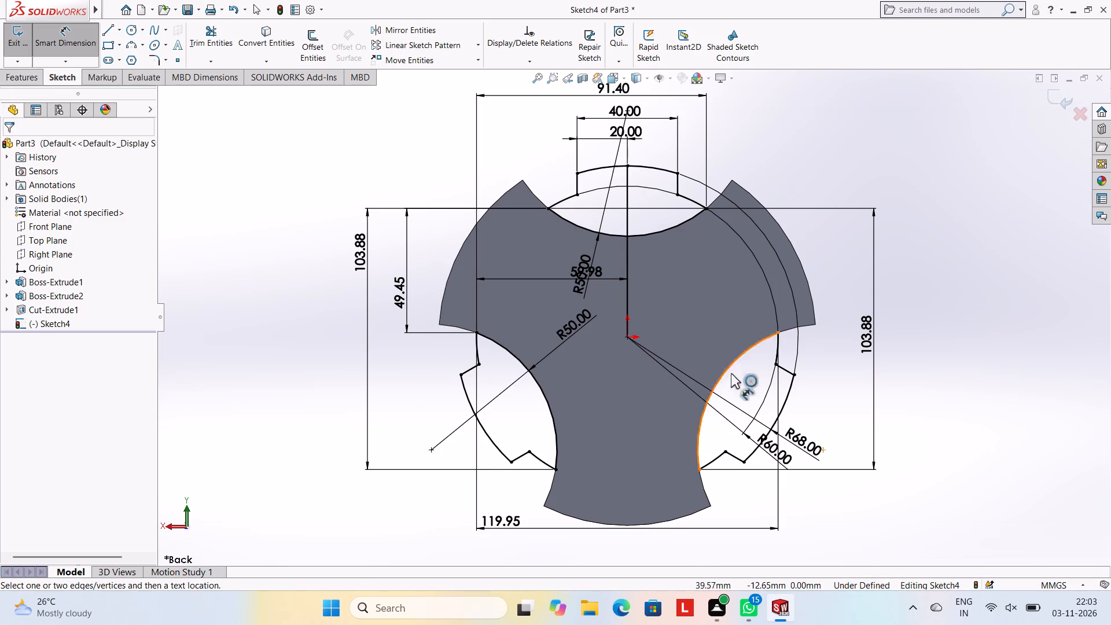
Dimension the radius of the lower-right recess arc, placed on the part up and left of the arc.
left_click(724, 374)
left_click(698, 320)
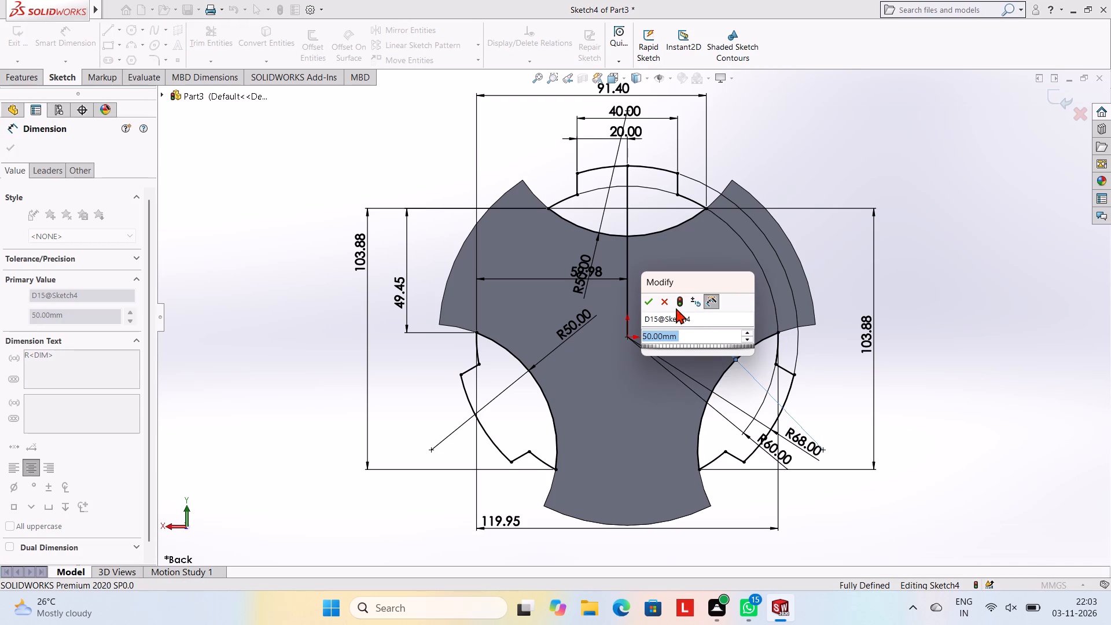
left_click(647, 304)
left_click(698, 267)
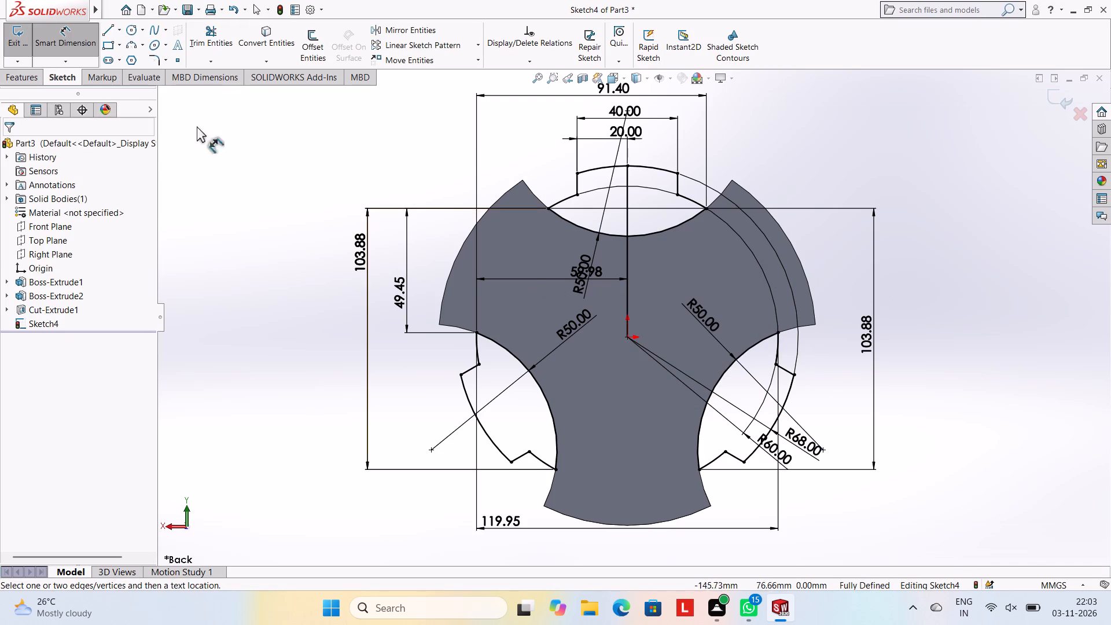
Extrude both halves of the top lobe and the two lower lobe regions 25 mm in the reversed direction, merged with the body.
left_click(23, 76)
left_click(36, 49)
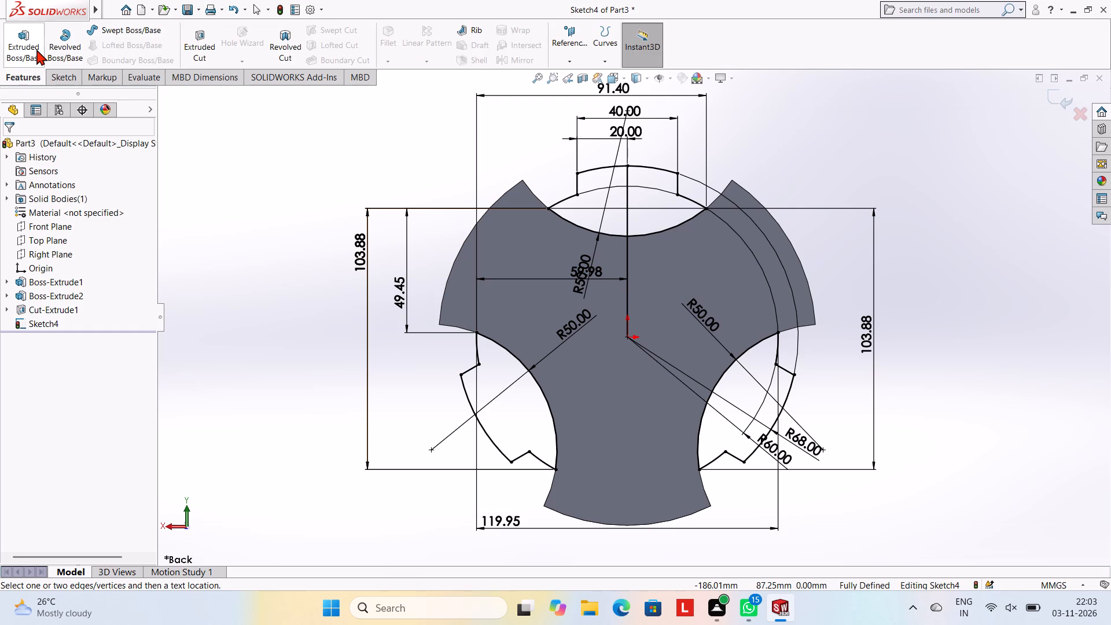
left_click(609, 200)
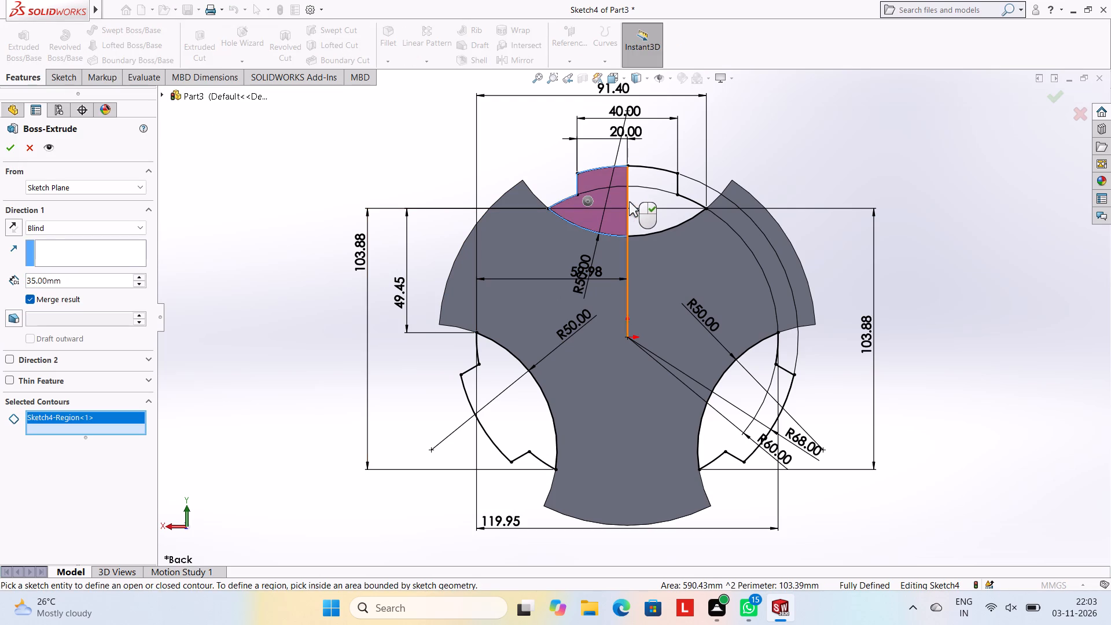
left_click(635, 203)
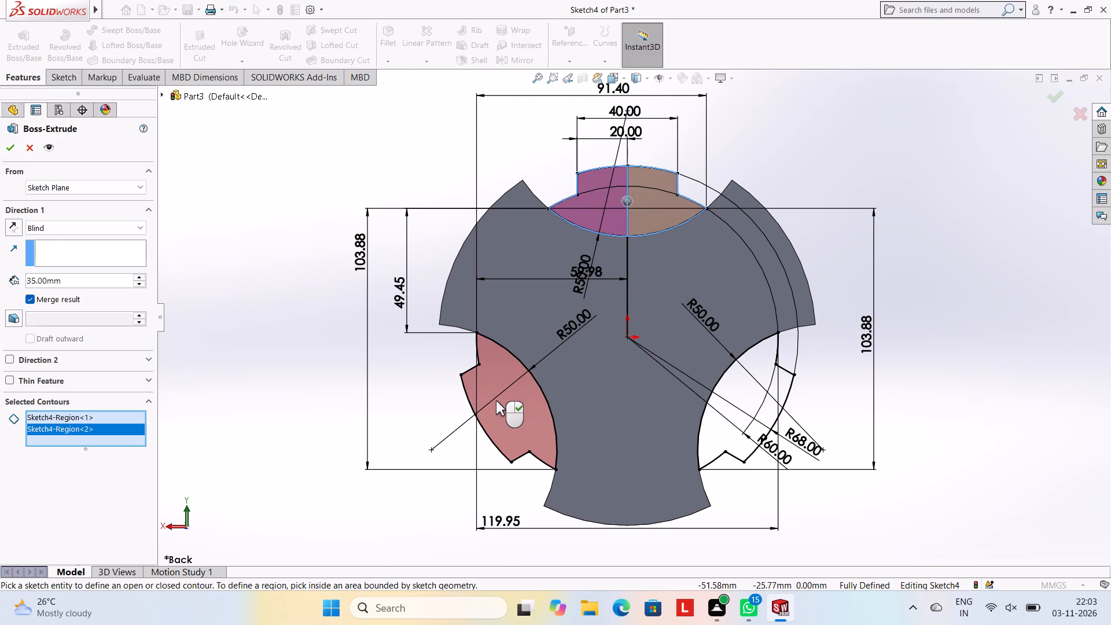
left_click(496, 400)
left_click(743, 394)
middle_click_drag(880, 383, 881, 383)
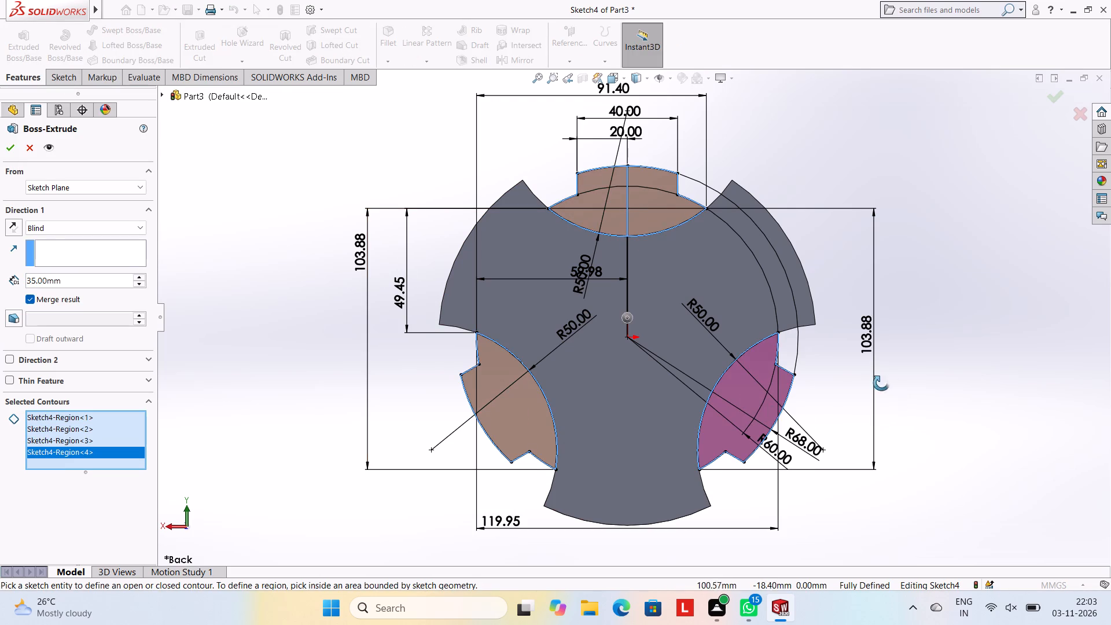
middle_click_drag(881, 383, 1006, 252)
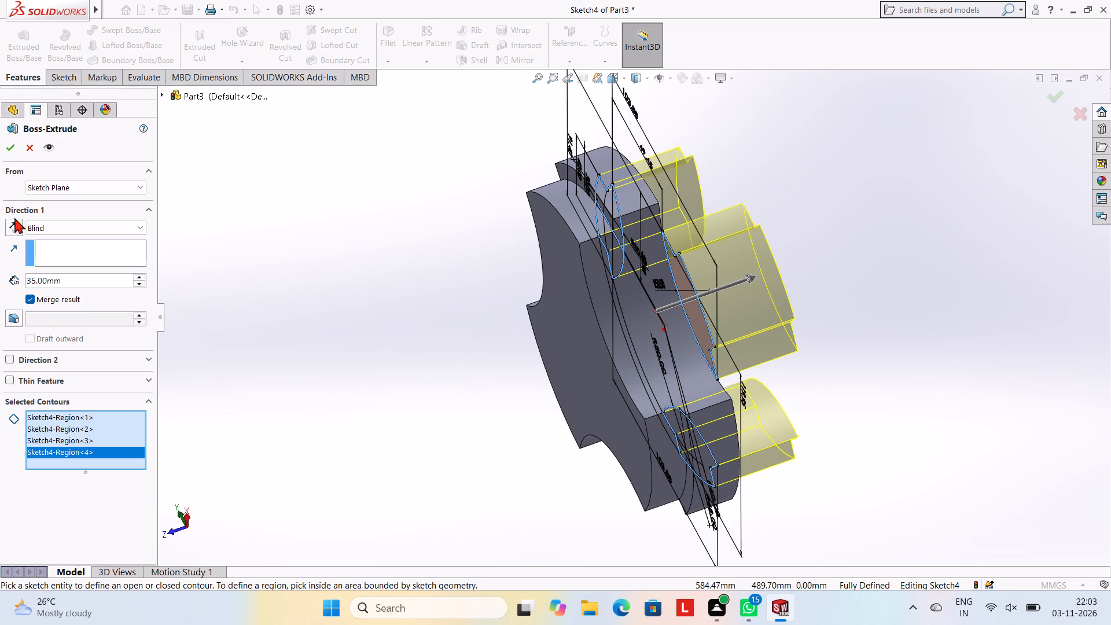
left_click(13, 220)
left_click(71, 278)
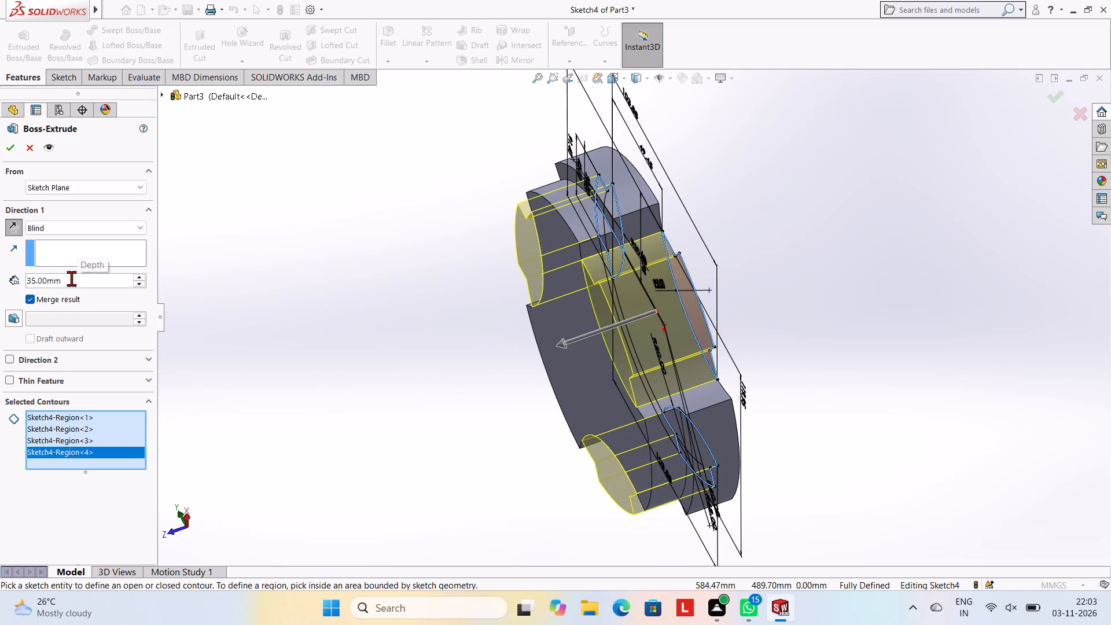
key("BackSpace")
key("BackSpace")
key("BackSpace")
key("BackSpace")
key("BackSpace")
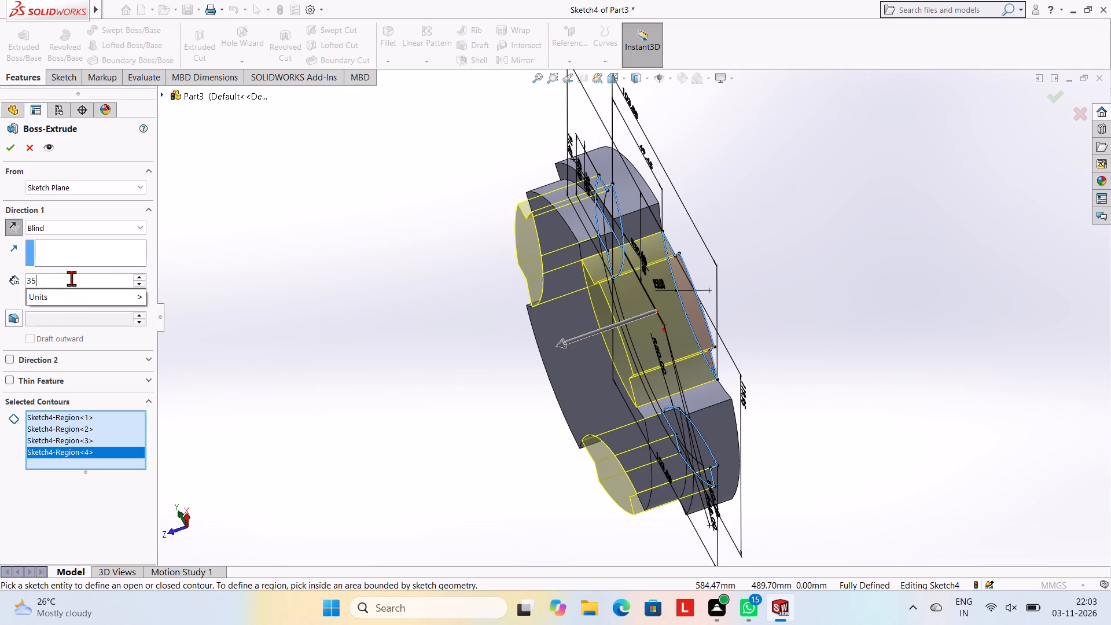
key("BackSpace")
key("BackSpace")
type("25")
key("Return")
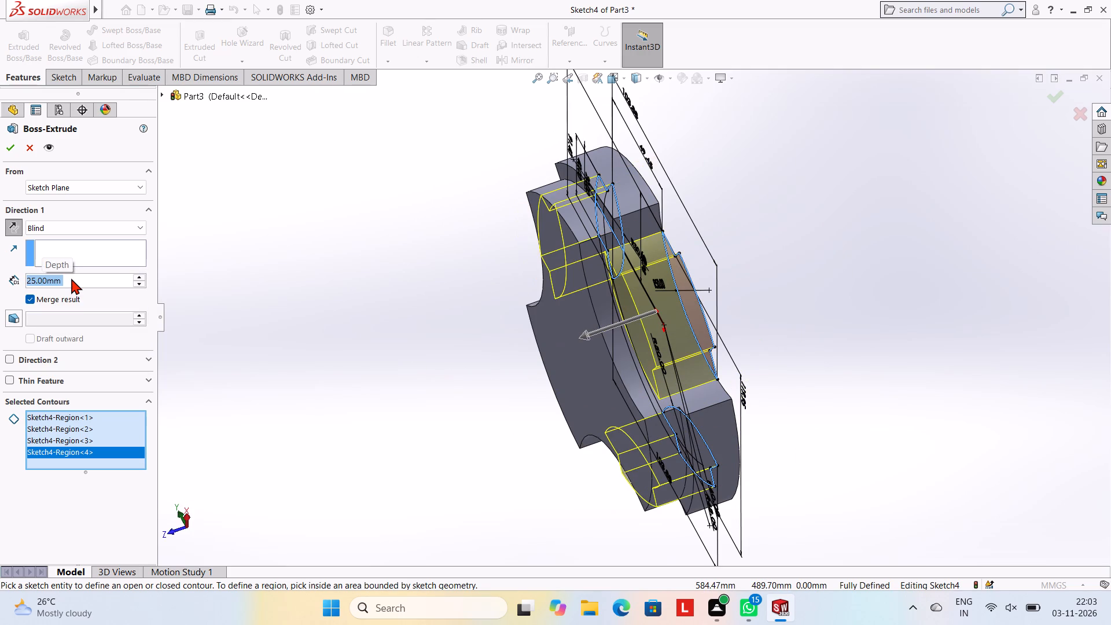
middle_click_drag(346, 280, 343, 337)
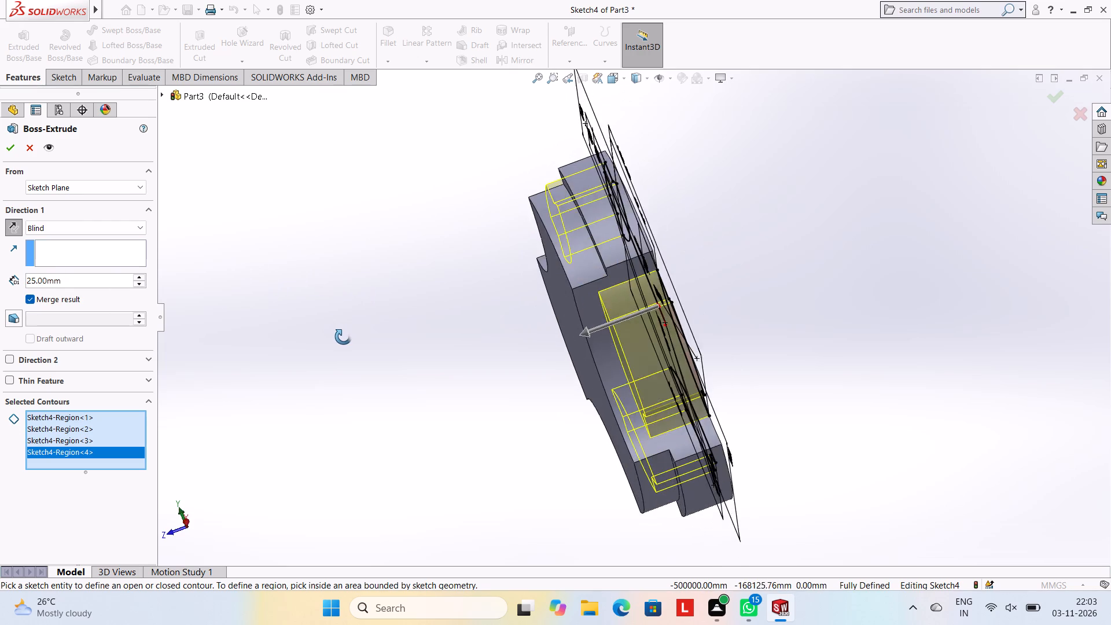
middle_click_drag(343, 337, 524, 192)
middle_click_drag(630, 427, 590, 209)
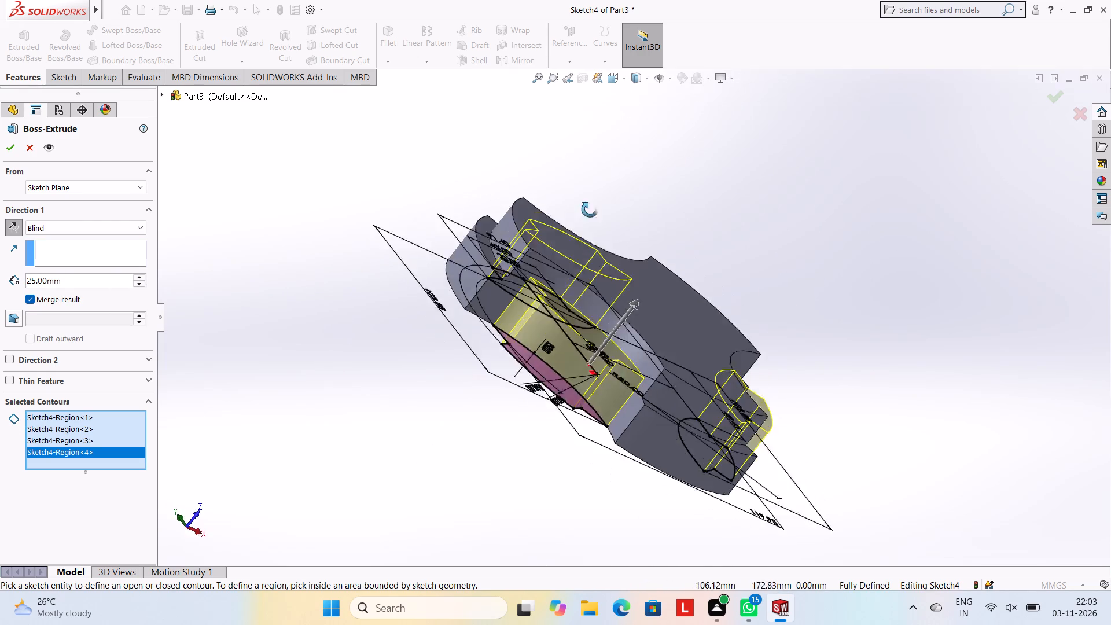
middle_click_drag(590, 209, 601, 202)
left_click(6, 146)
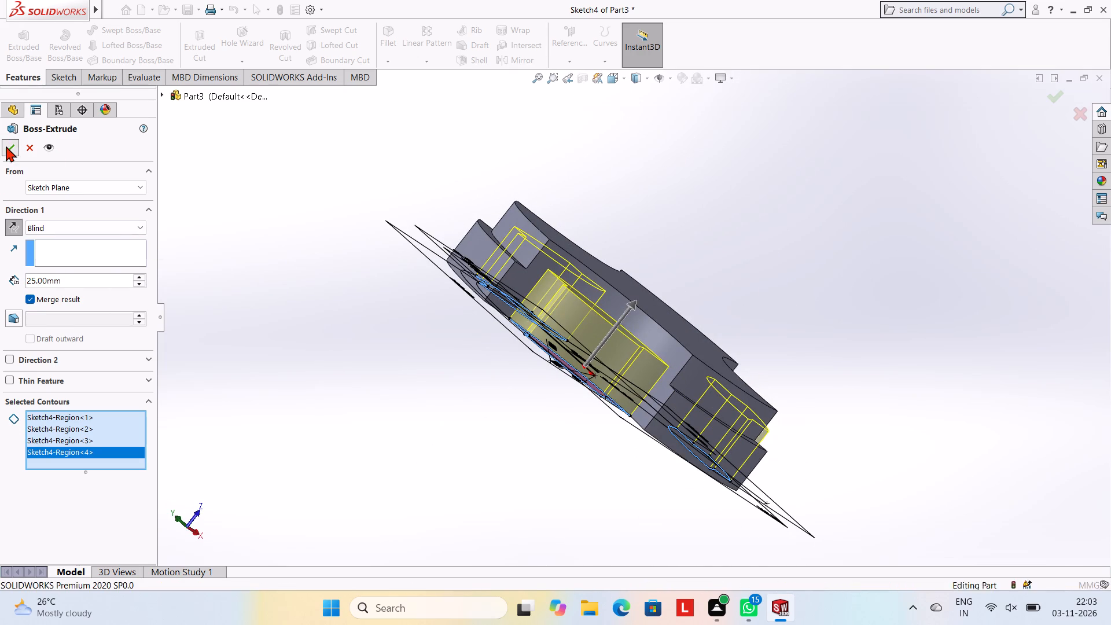
left_click(223, 172)
Examine the extruded lobes and the surrounding recesses from the front, back and sides.
scroll(253, 201, "up", 1)
middle_click_drag(292, 234, 209, 357)
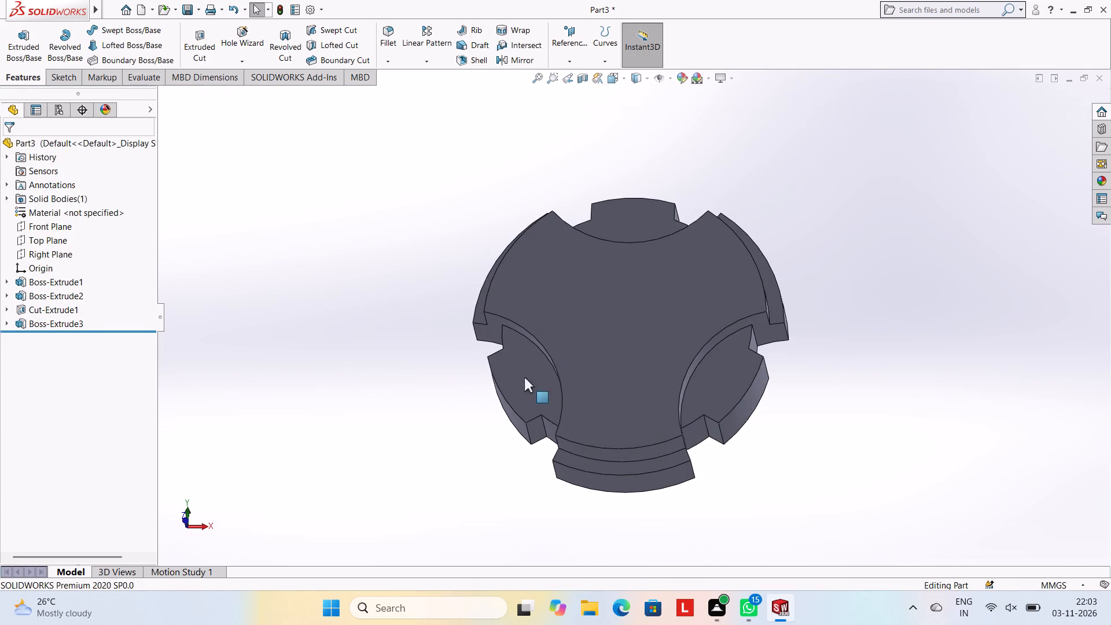
middle_click_drag(827, 252, 874, 273)
scroll(870, 272, "up", 1)
middle_click_drag(874, 273, 889, 258)
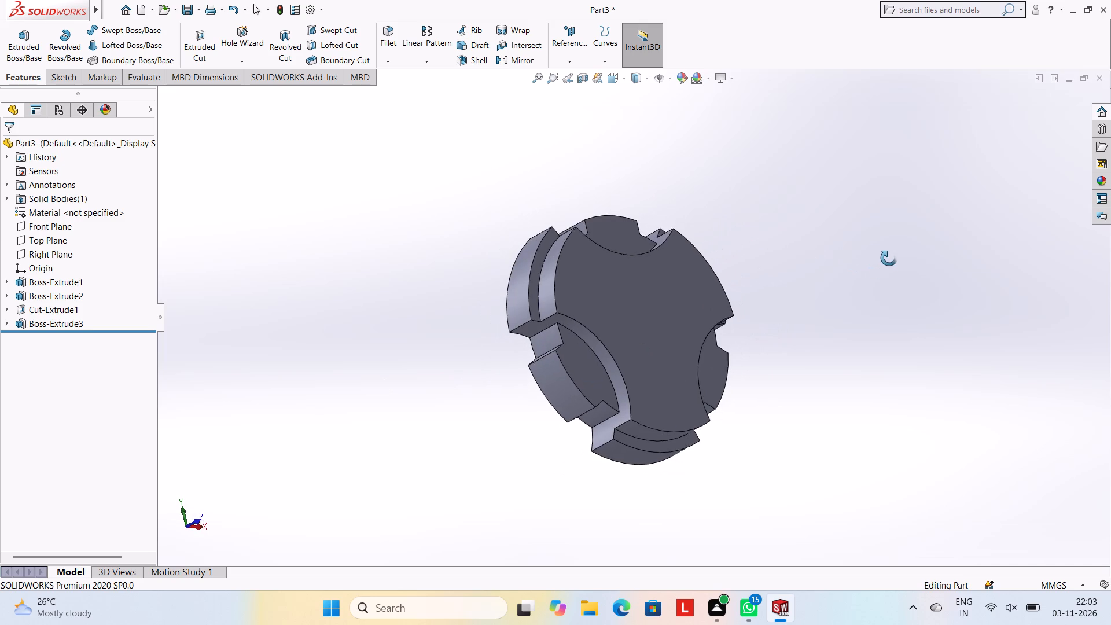
middle_click_drag(889, 258, 873, 249)
middle_click_drag(860, 249, 845, 277)
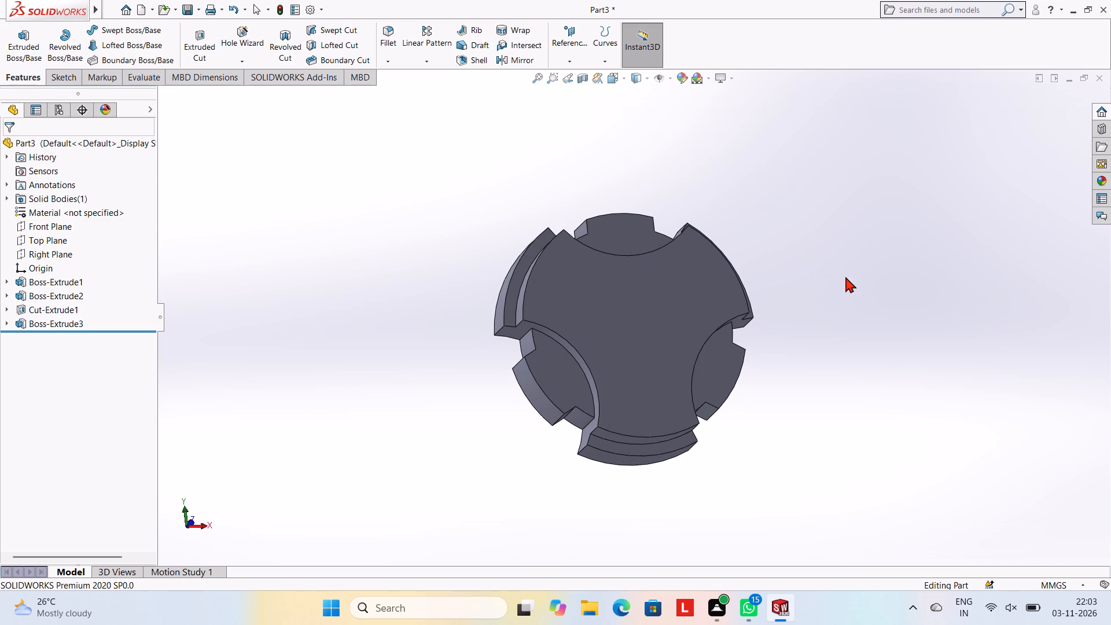
middle_click_drag(860, 273, 836, 278)
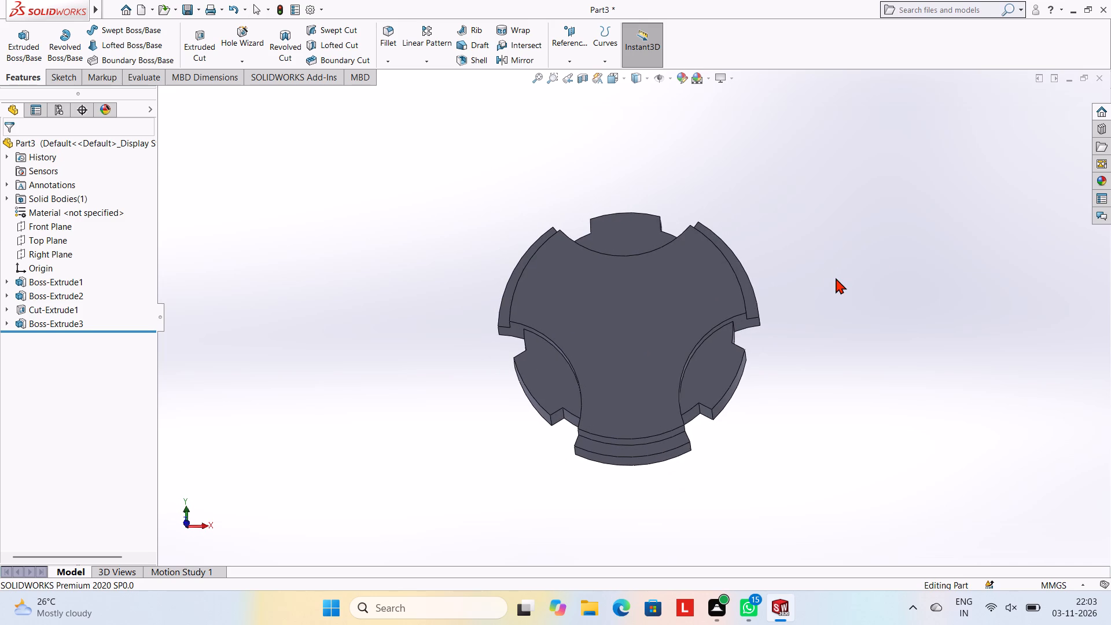
middle_click_drag(822, 276, 815, 294)
middle_click_drag(815, 294, 829, 250)
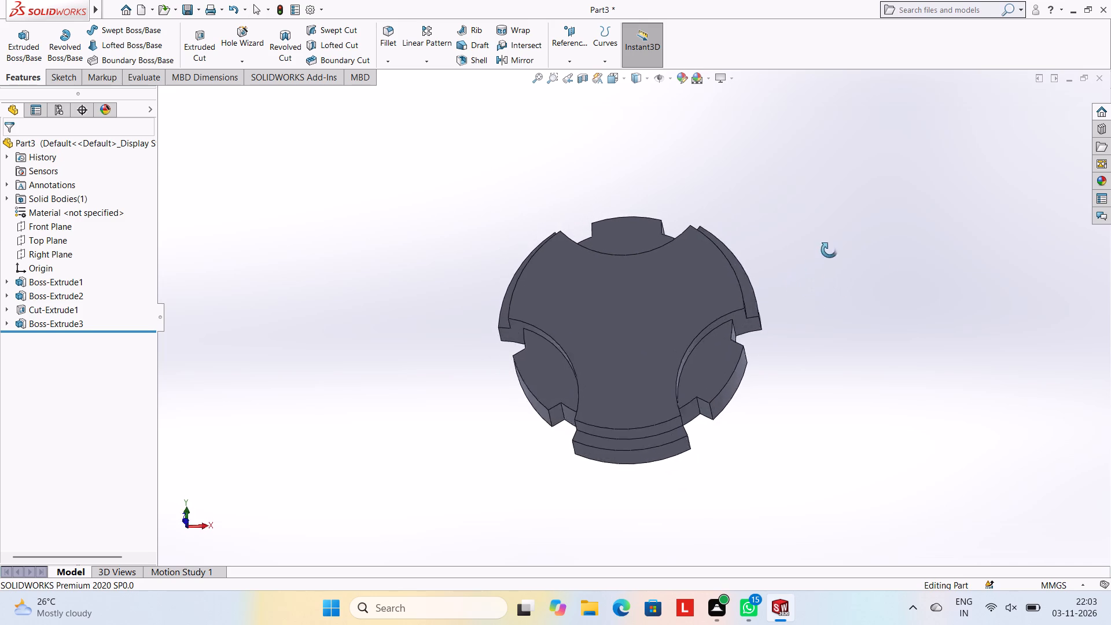
middle_click_drag(829, 250, 836, 248)
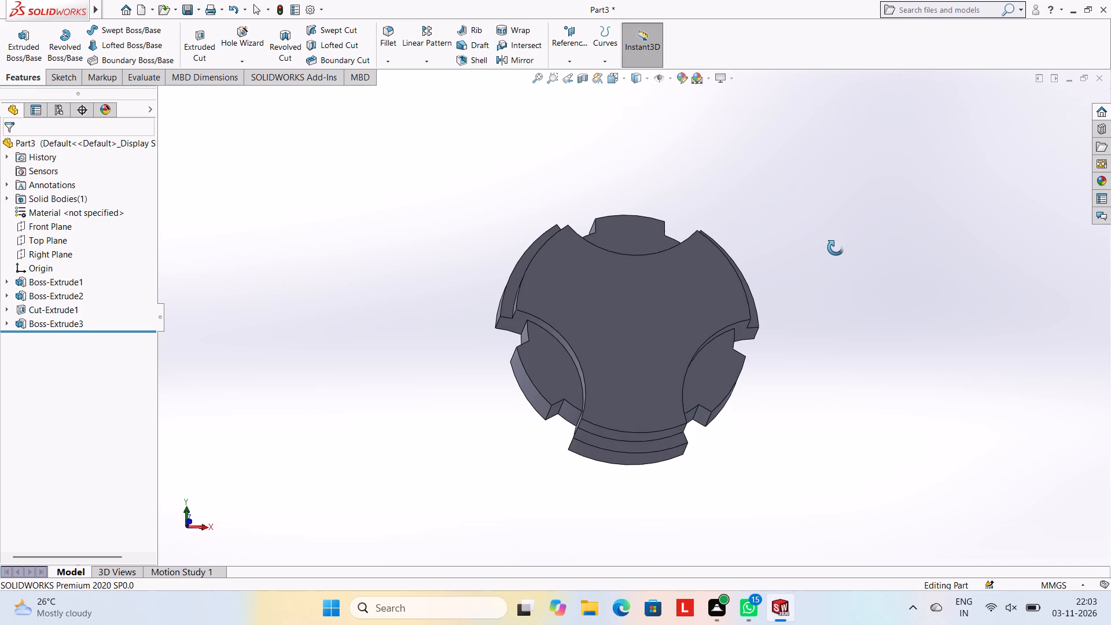
middle_click_drag(836, 248, 860, 245)
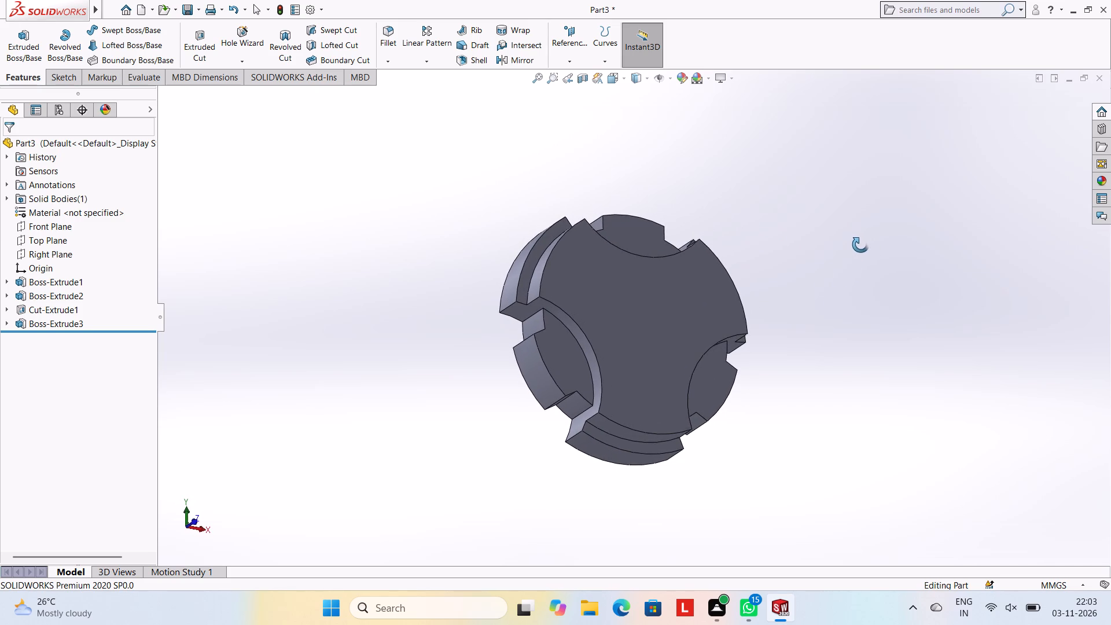
middle_click_drag(860, 245, 858, 245)
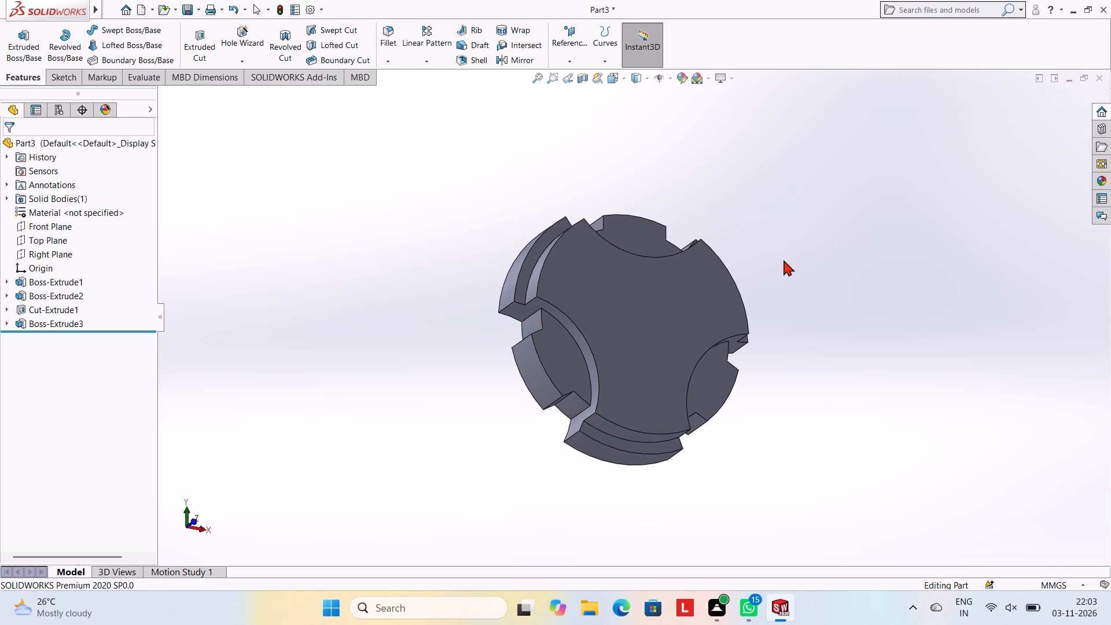
middle_click_drag(796, 182, 867, 232)
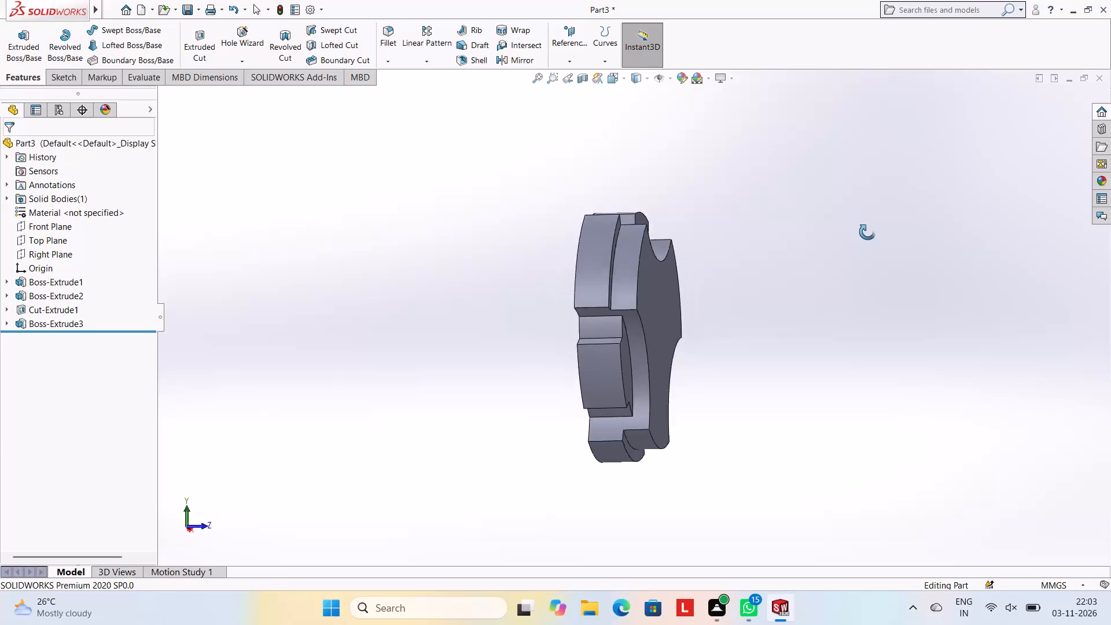
middle_click_drag(867, 232, 835, 356)
middle_click_drag(660, 237, 429, 277)
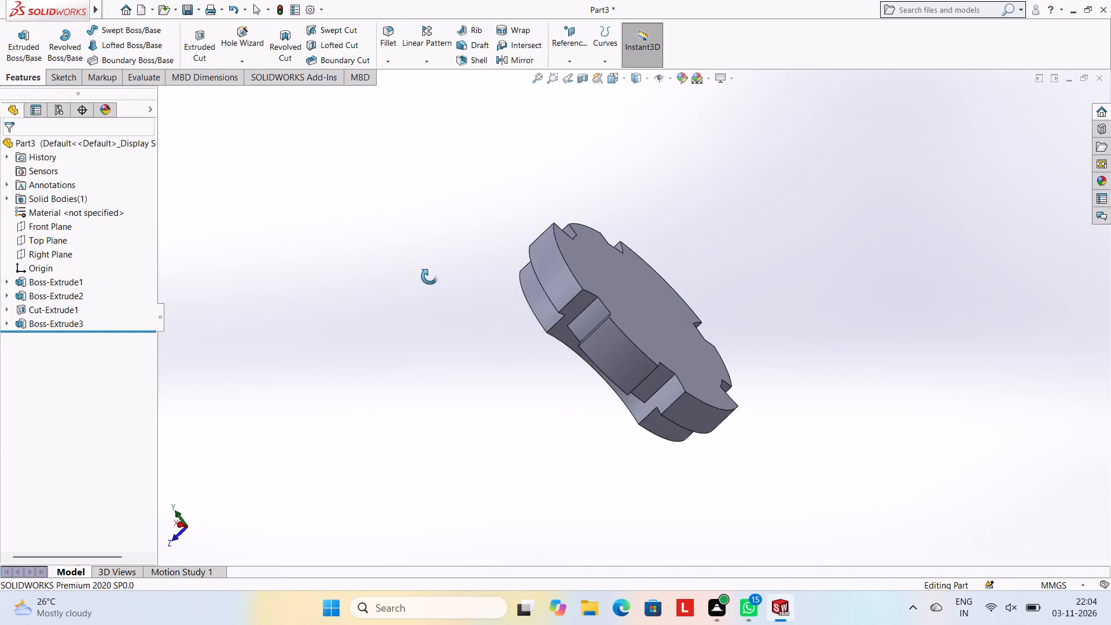
middle_click_drag(429, 277, 430, 240)
middle_click_drag(771, 432, 760, 172)
middle_click_drag(832, 436, 885, 187)
scroll(885, 187, "up", 1)
middle_click_drag(565, 315, 525, 407)
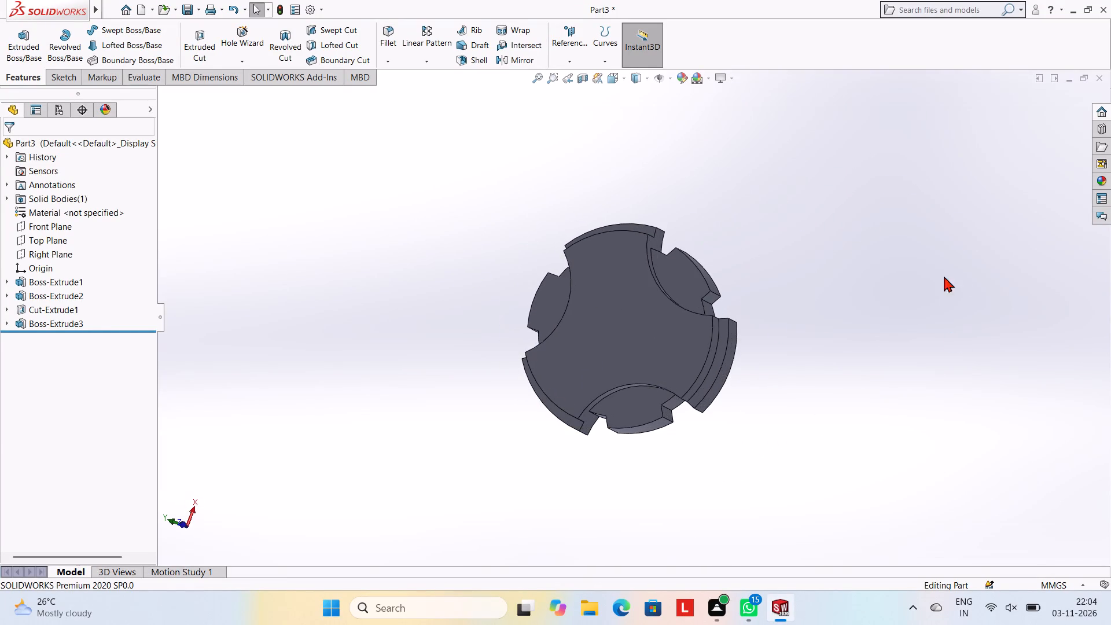
middle_click_drag(962, 259, 974, 284)
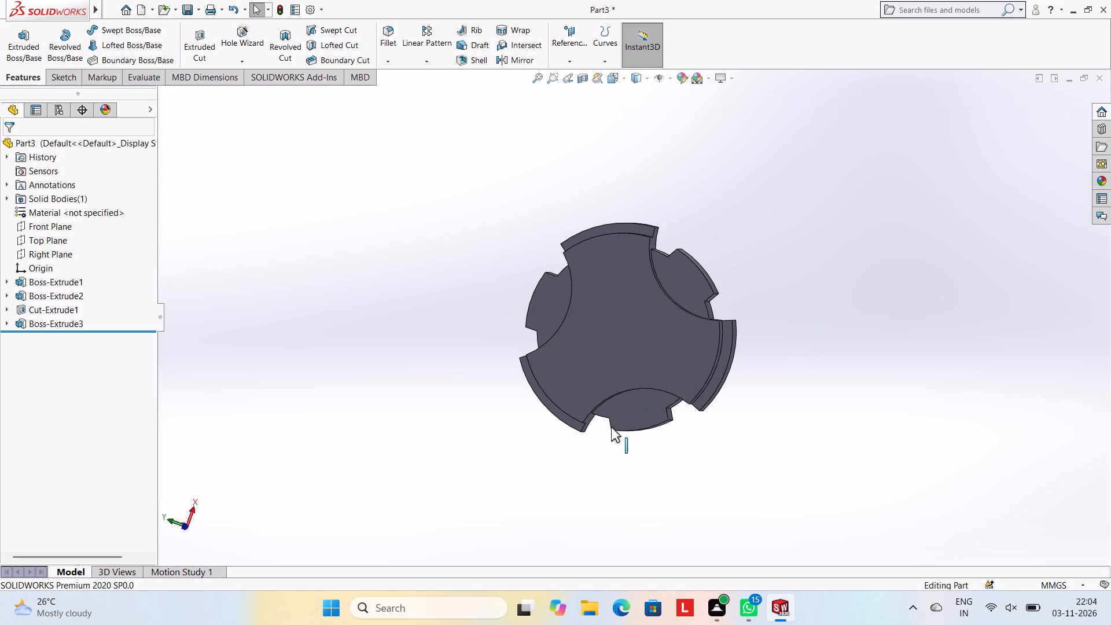
middle_click_drag(577, 472, 600, 502)
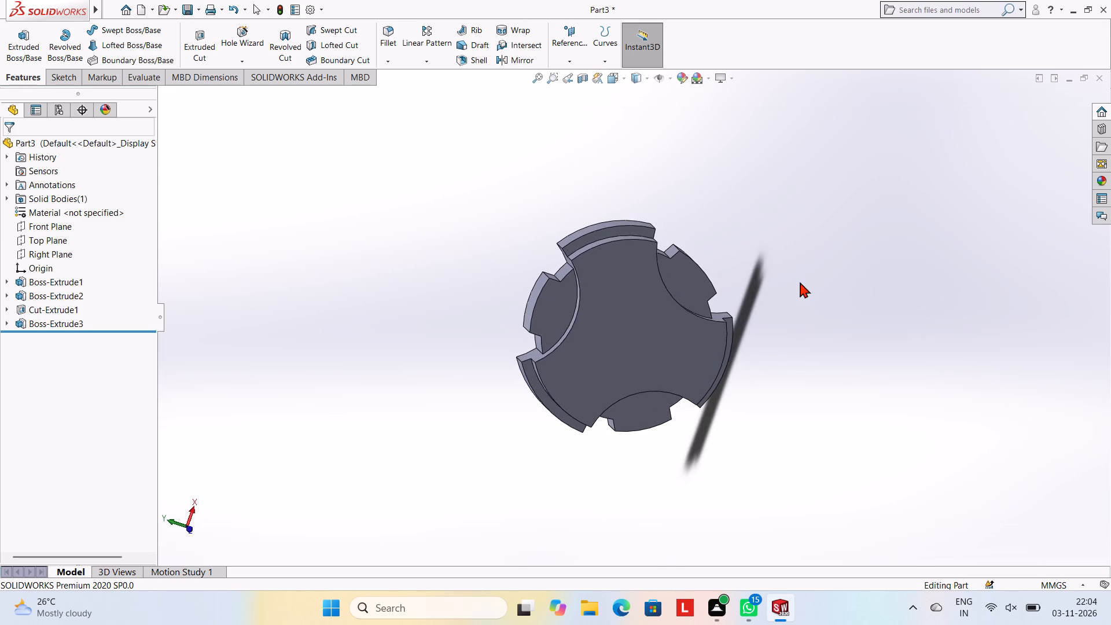
middle_click_drag(804, 274, 753, 448)
scroll(758, 306, "down", 1)
middle_click_drag(758, 307, 744, 475)
middle_click_drag(704, 279, 667, 472)
middle_click_drag(624, 282, 559, 498)
middle_click_drag(637, 282, 543, 392)
middle_click_drag(735, 281, 746, 327)
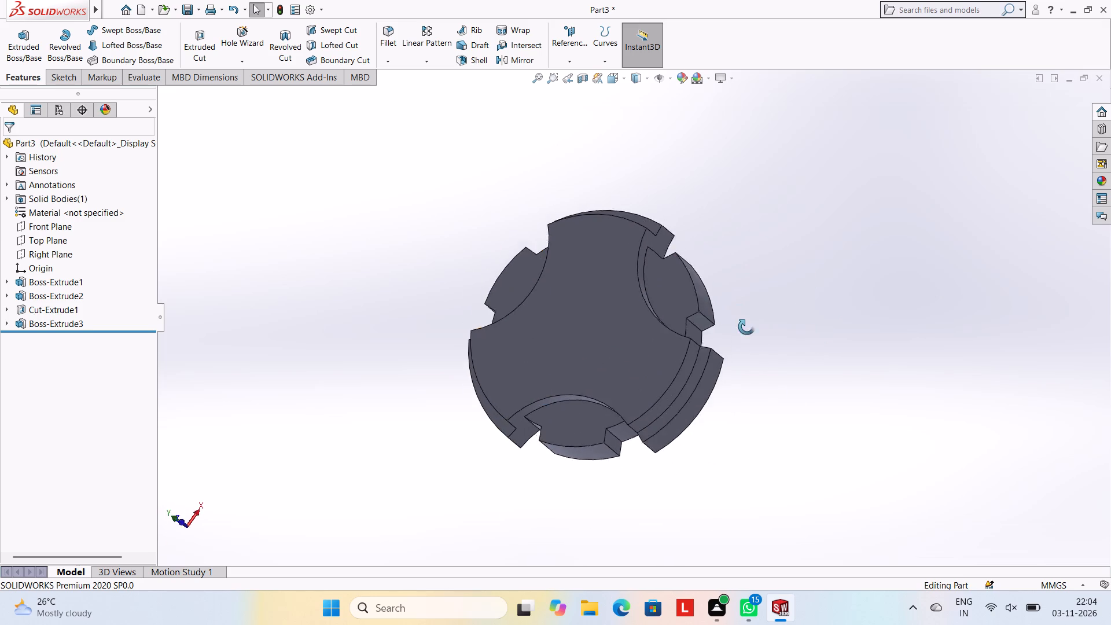
middle_click_drag(746, 327, 690, 400)
middle_click_drag(648, 218, 794, 214)
middle_click_drag(560, 365, 567, 266)
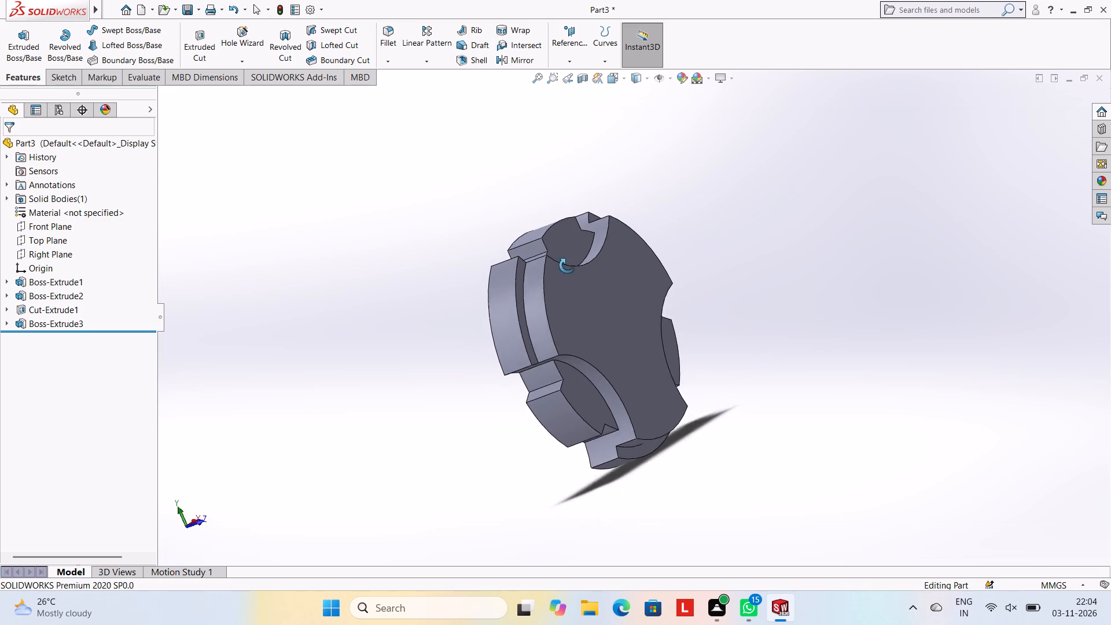
middle_click_drag(567, 266, 568, 263)
middle_click_drag(558, 409, 493, 375)
middle_click_drag(607, 304, 605, 405)
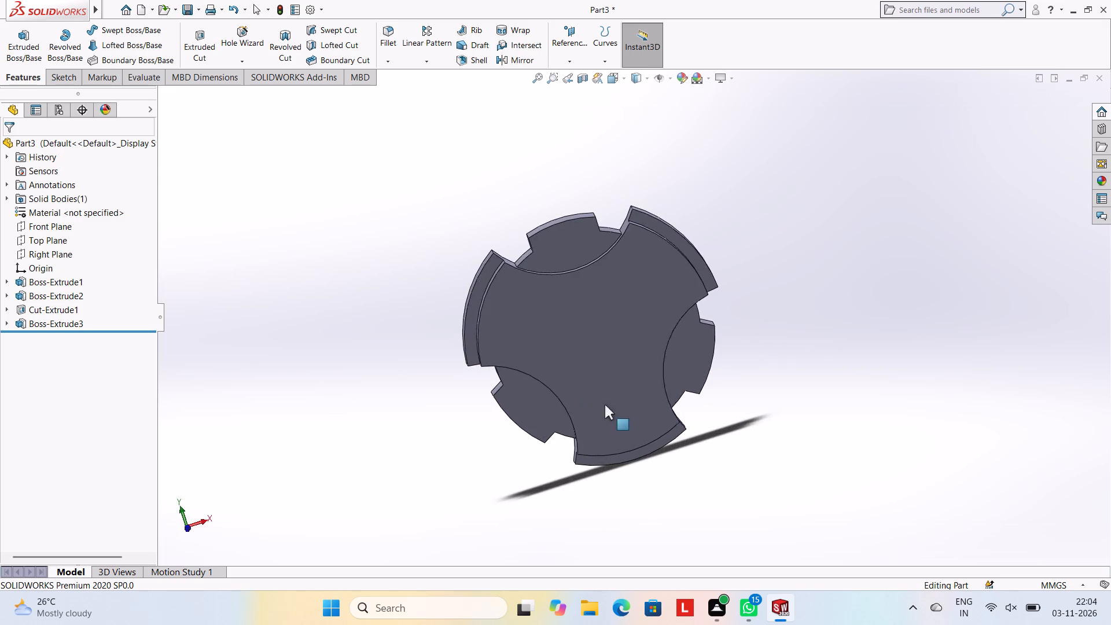
middle_click_drag(605, 405, 602, 406)
middle_click_drag(669, 220, 768, 201)
middle_click_drag(590, 339, 556, 271)
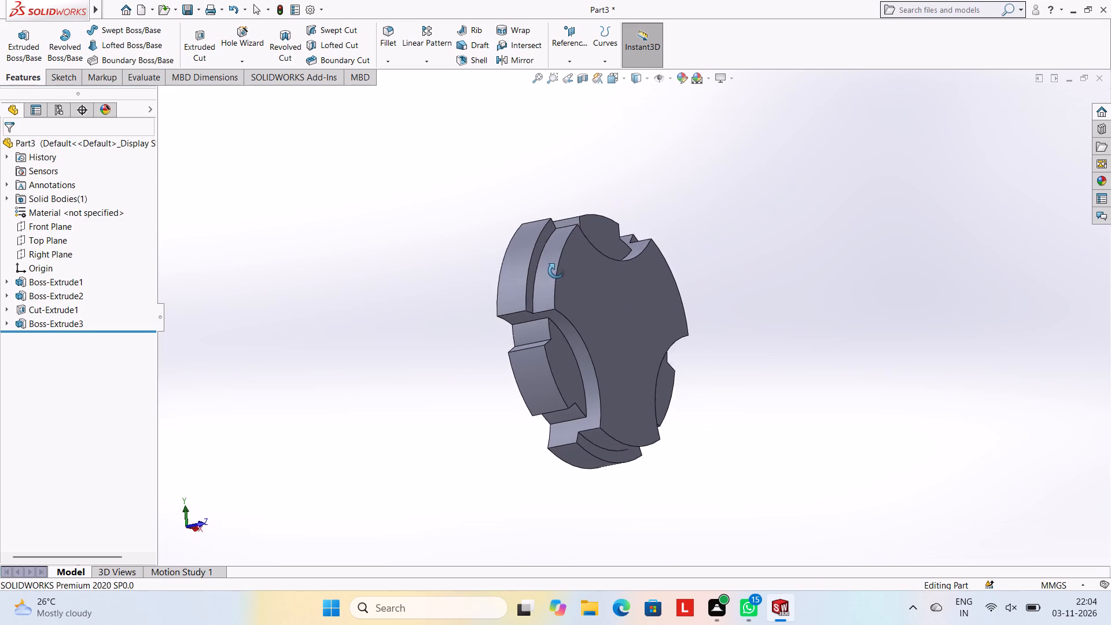
middle_click_drag(556, 271, 532, 277)
middle_click_drag(565, 283, 531, 319)
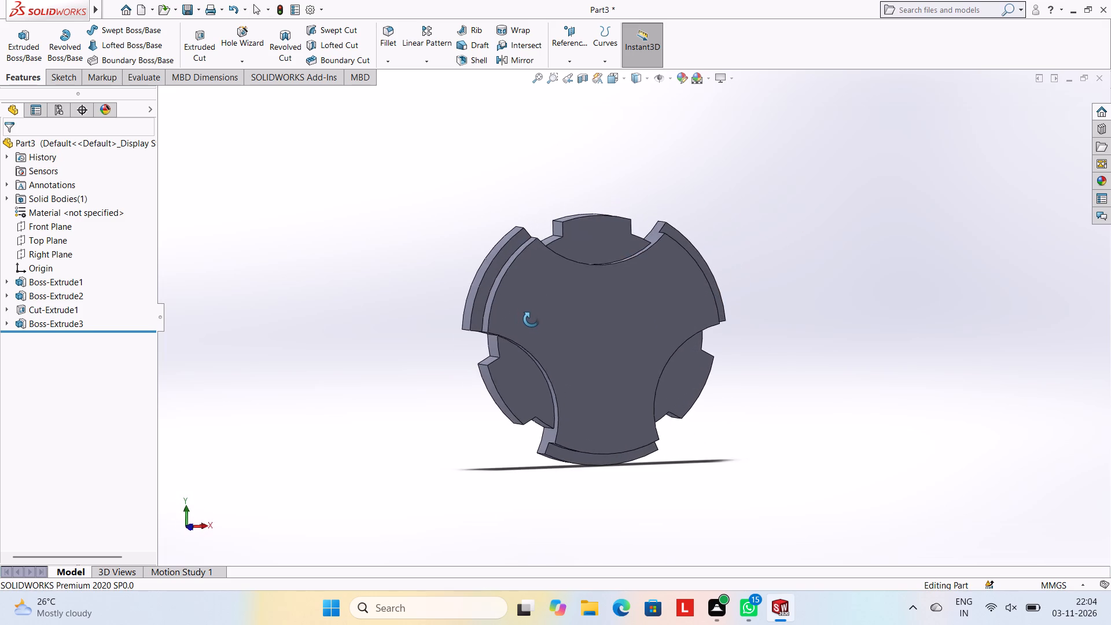
middle_click_drag(531, 319, 527, 318)
middle_click(540, 321)
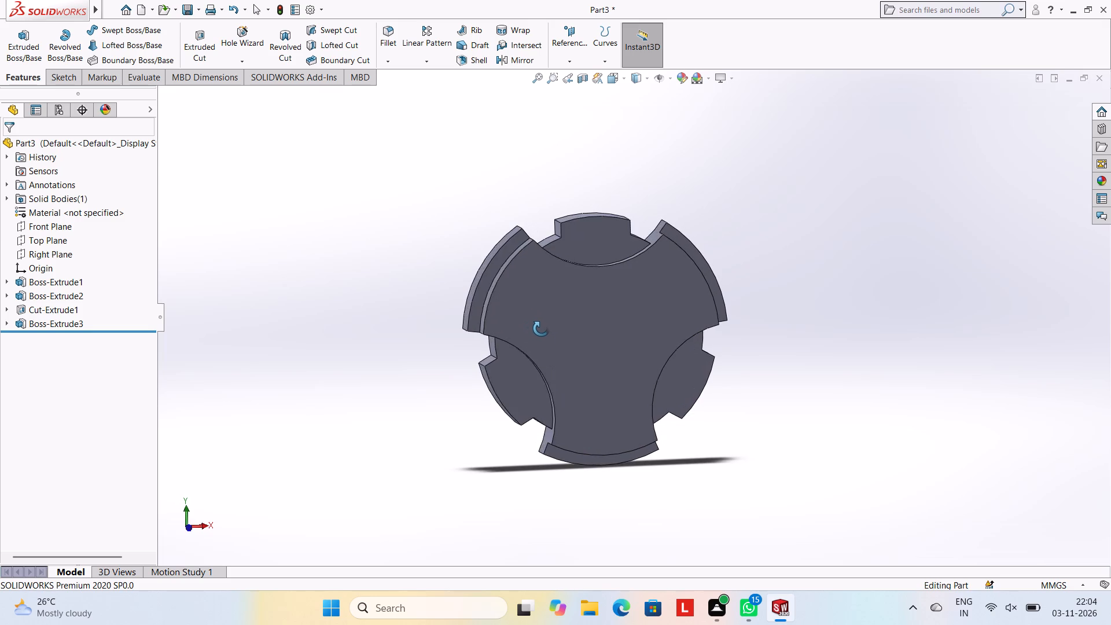
Open a new sketch on the flat outer face of the raised three-armed boss, viewed face-on.
left_click(593, 314)
left_click(642, 278)
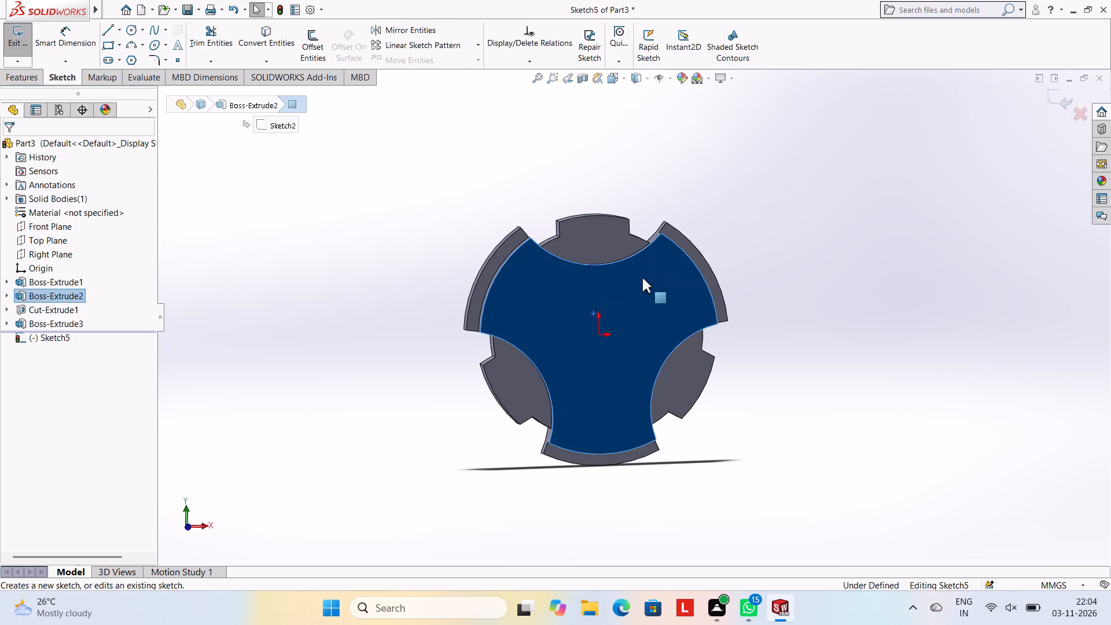
key("ctrl+8")
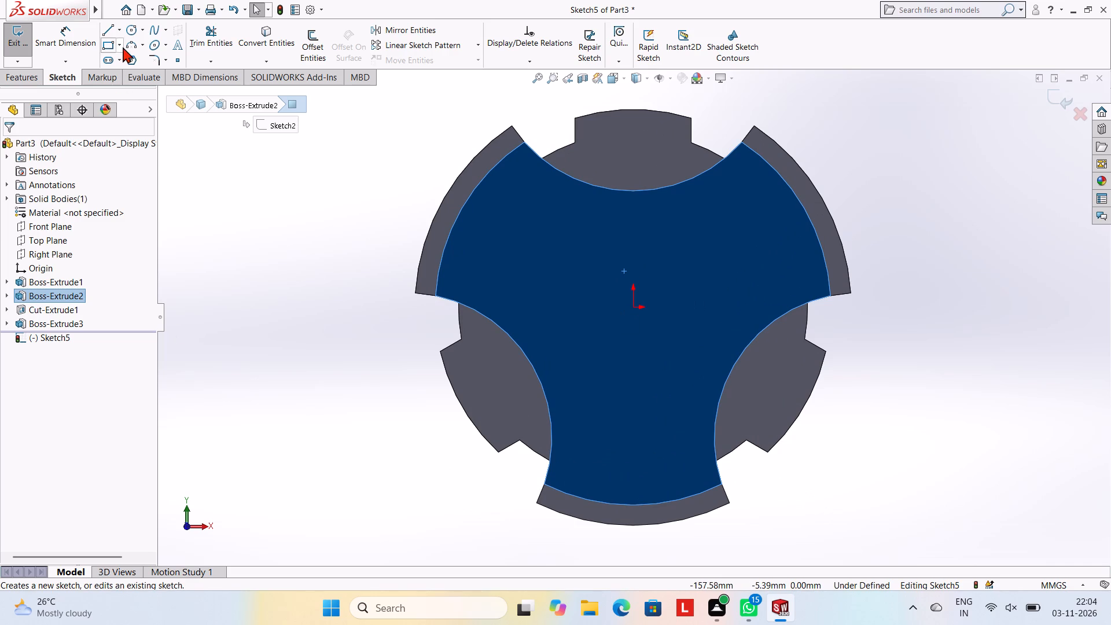
Sketch a circle of radius 30 mm centred on the origin of the three-armed face.
left_click(129, 21)
left_click(129, 23)
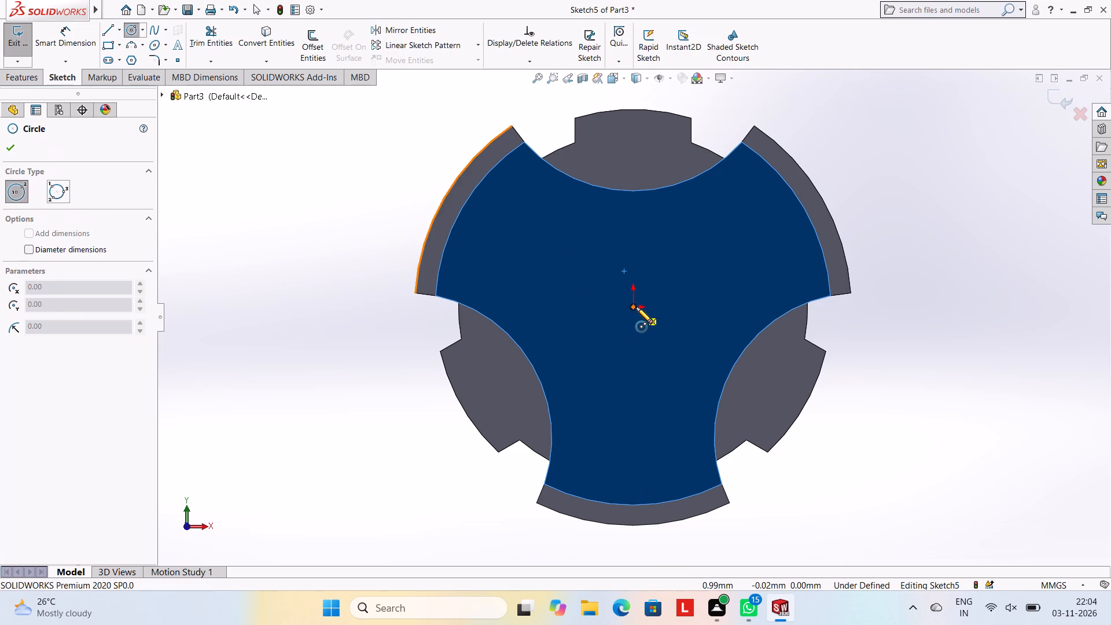
left_click(635, 307)
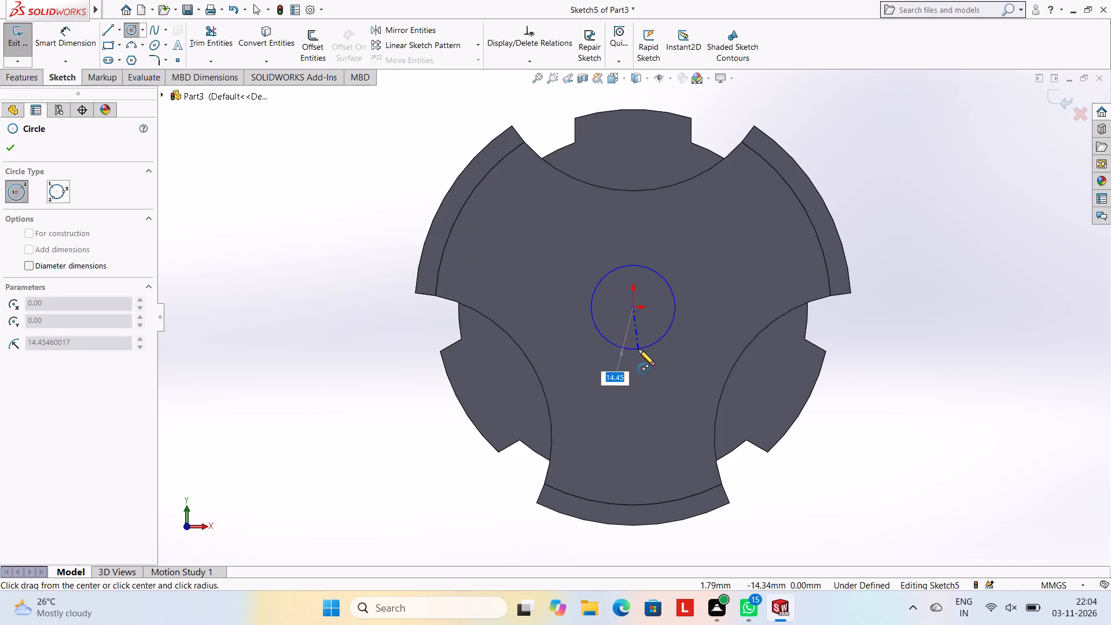
type("30")
key("Return")
key("Escape")
key("Escape")
key("Escape")
key("Escape")
key("Escape")
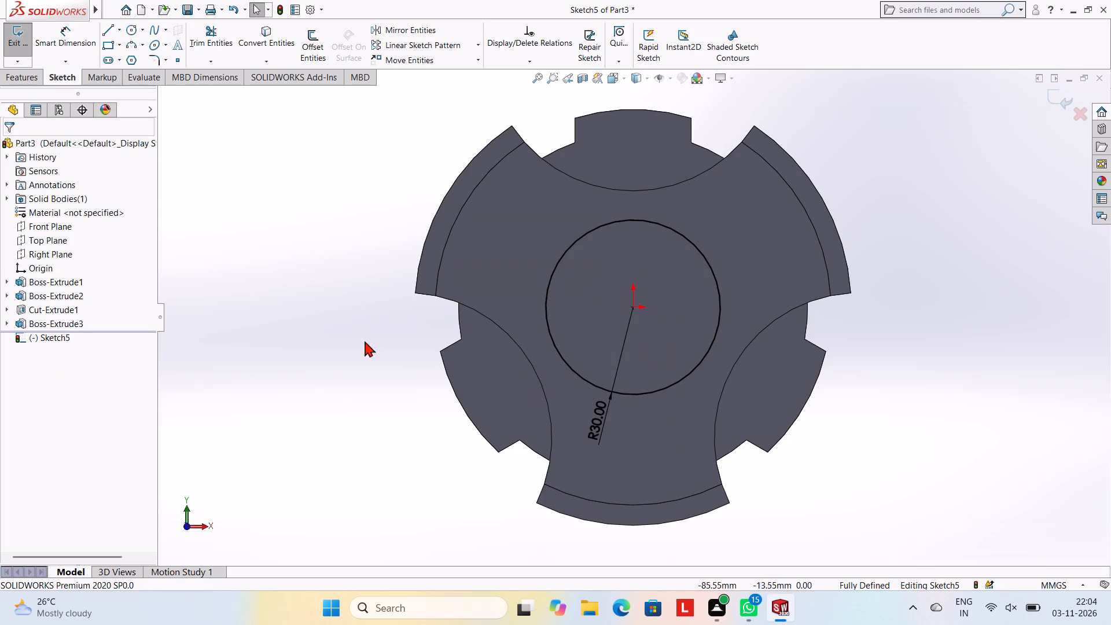
Cut the 30 mm radius circle into the part as a 15 mm deep blind recess.
left_click(34, 78)
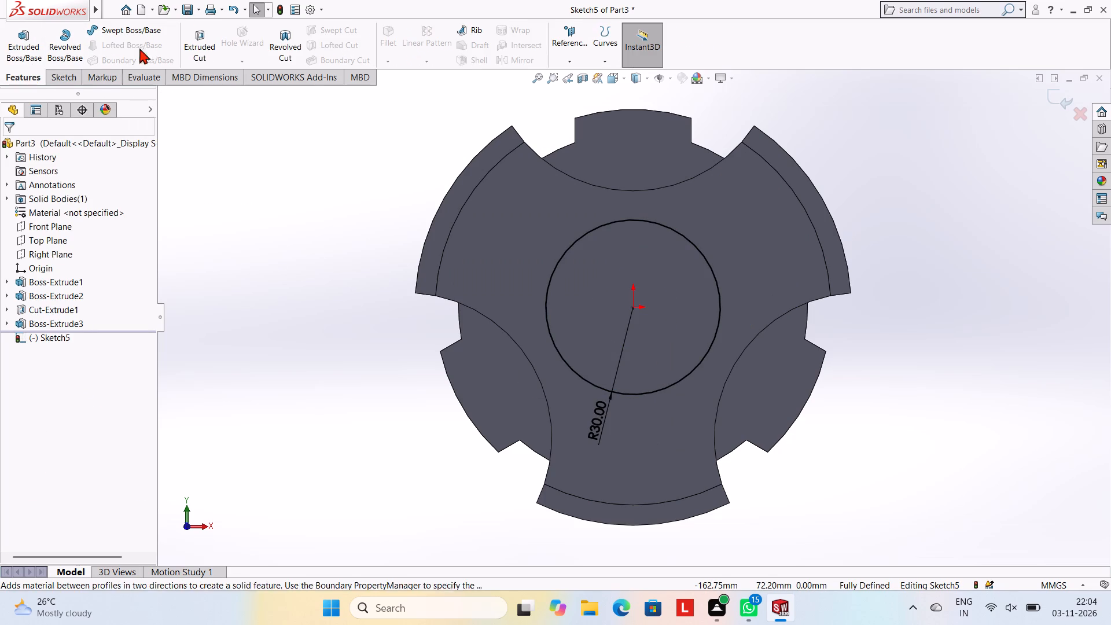
left_click(208, 45)
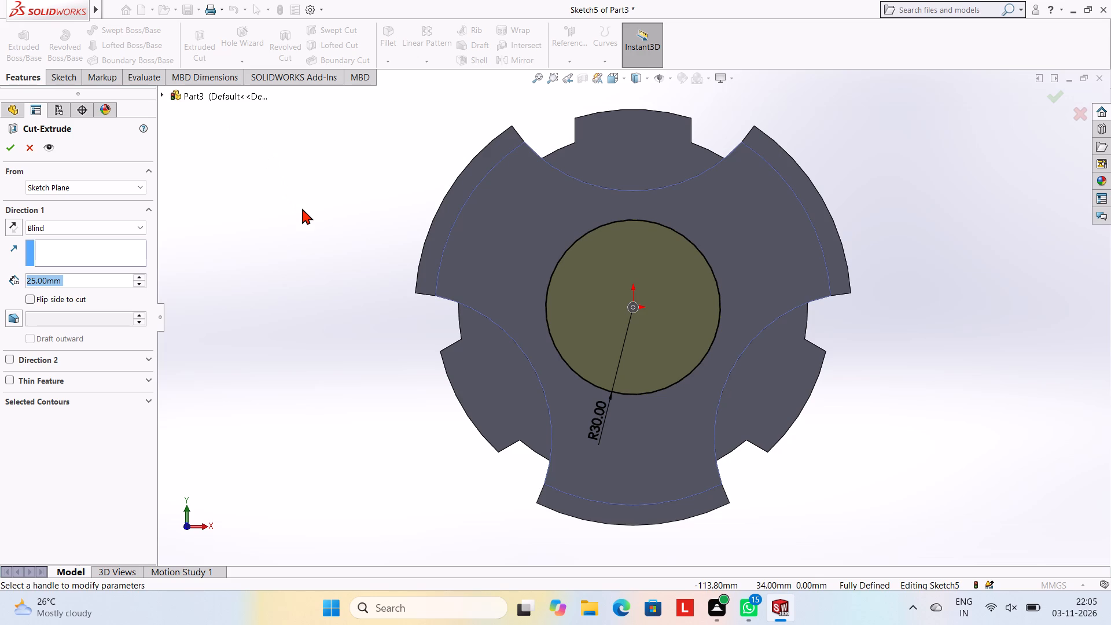
type("15")
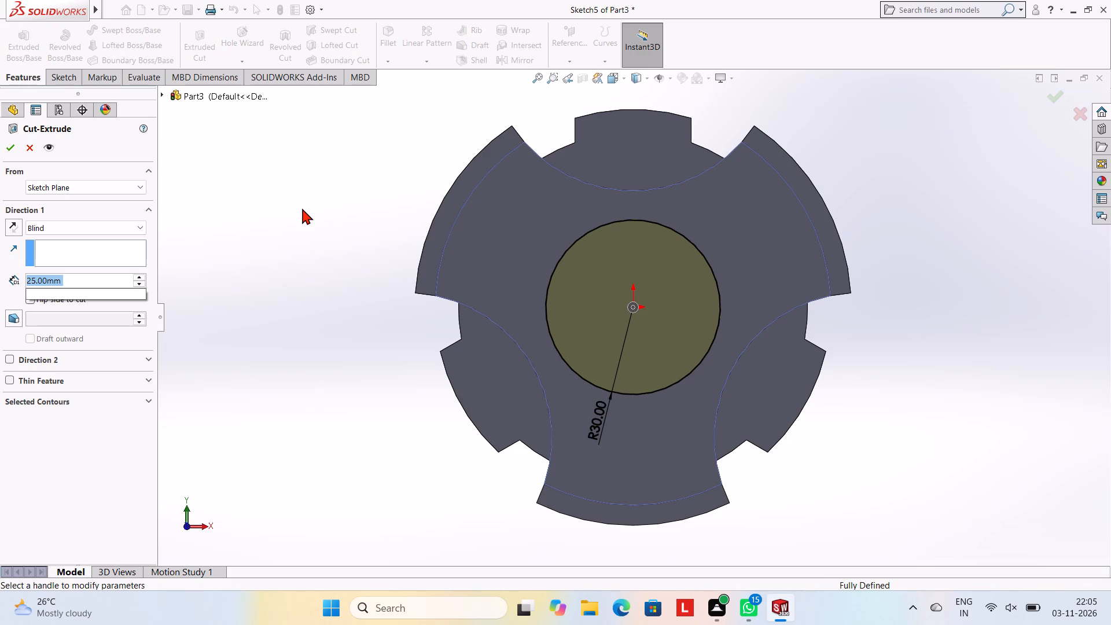
key("Return")
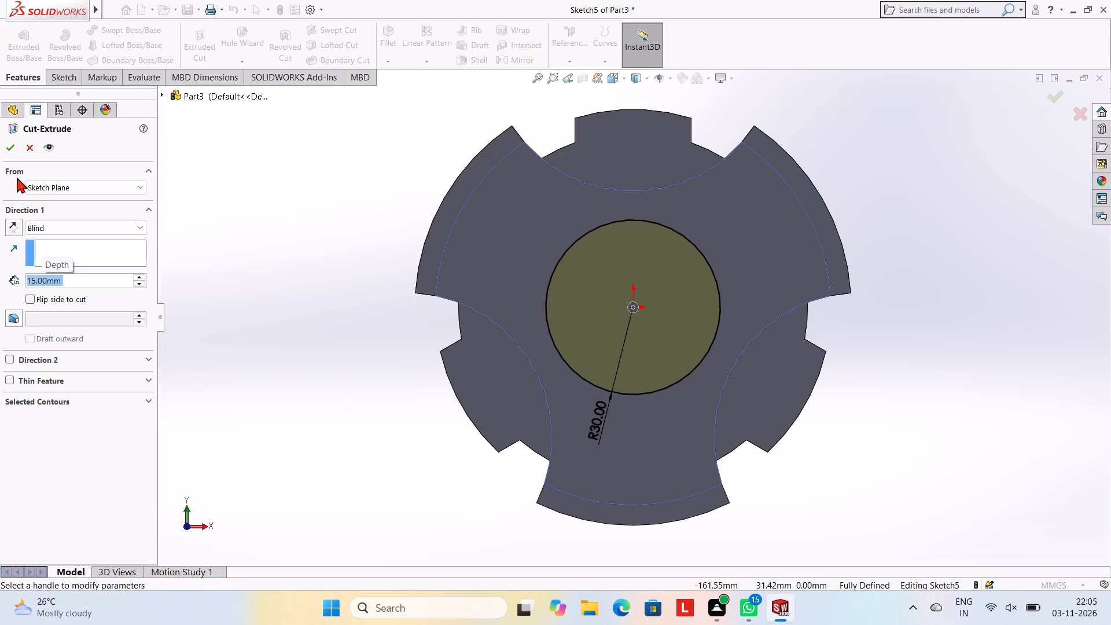
left_click(13, 146)
left_click(191, 192)
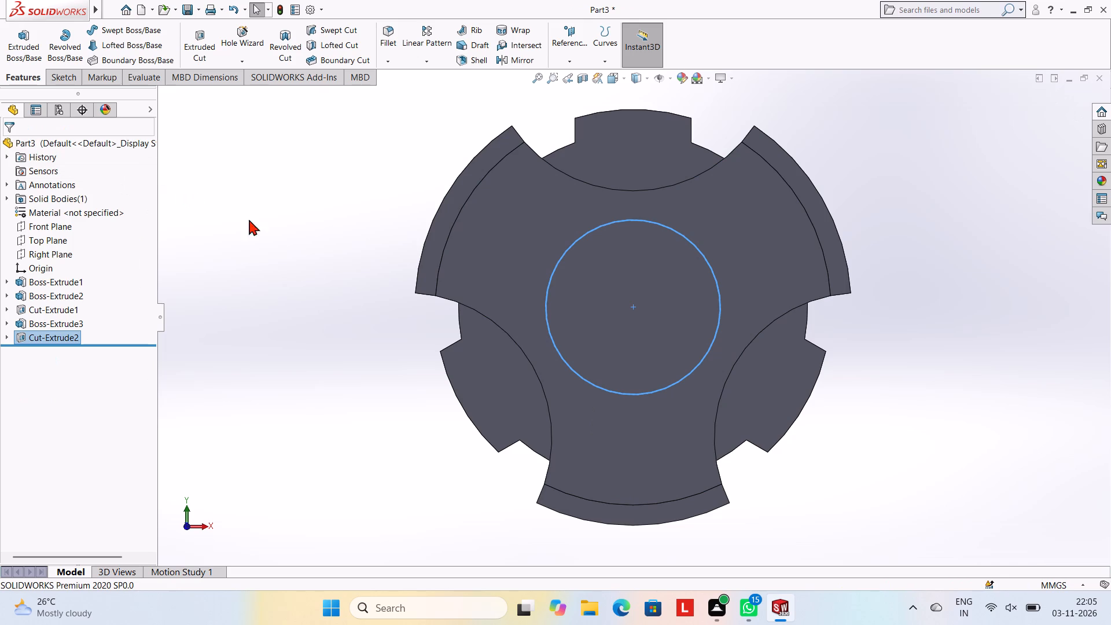
Open a new sketch on the flat floor of the central circular recess, viewed face-on.
scroll(512, 300, "up", 2)
middle_click_drag(723, 310, 742, 248)
left_click(631, 295)
left_click(679, 263)
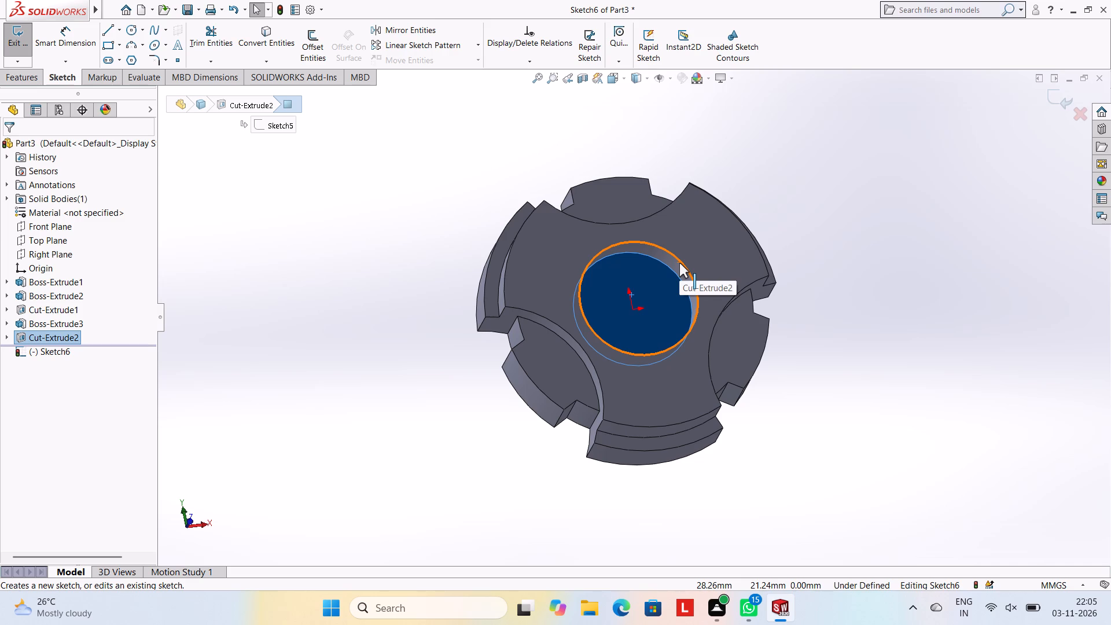
key("ctrl+8")
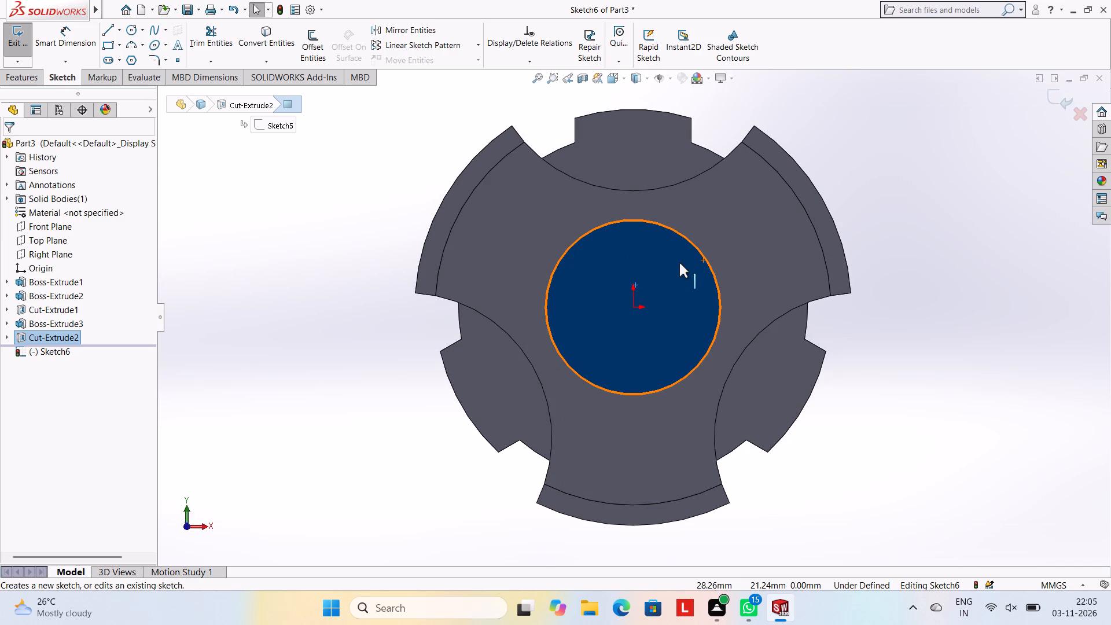
Sketch a circle of radius 15 mm centred on the origin of the recess floor.
left_click(133, 27)
left_click(634, 307)
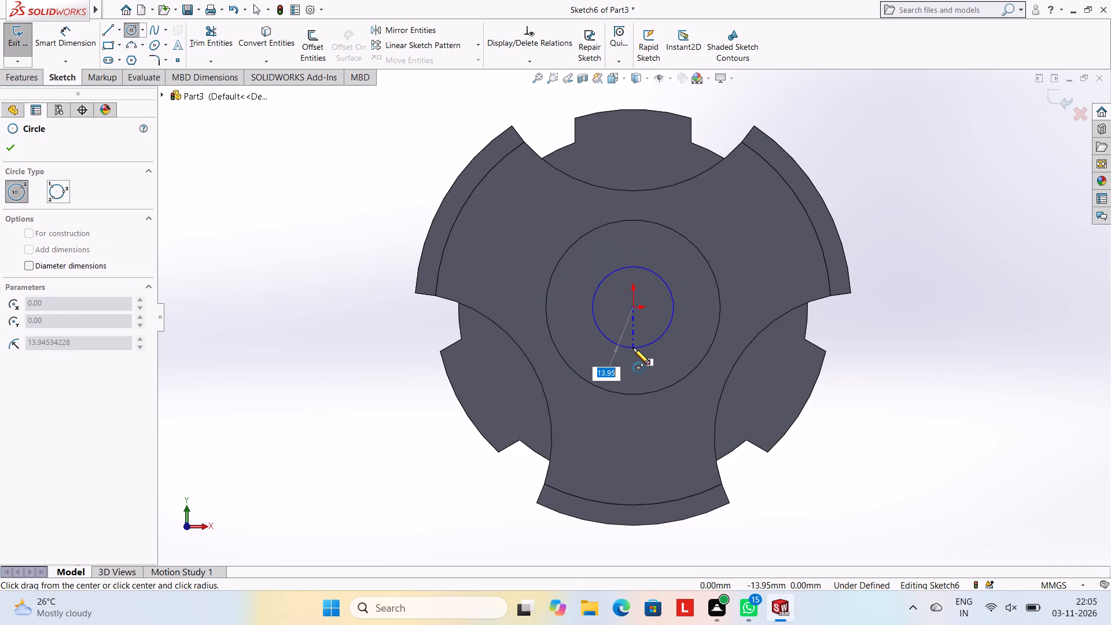
type("15")
key("Return")
key("Escape")
key("Escape")
key("Escape")
key("Escape")
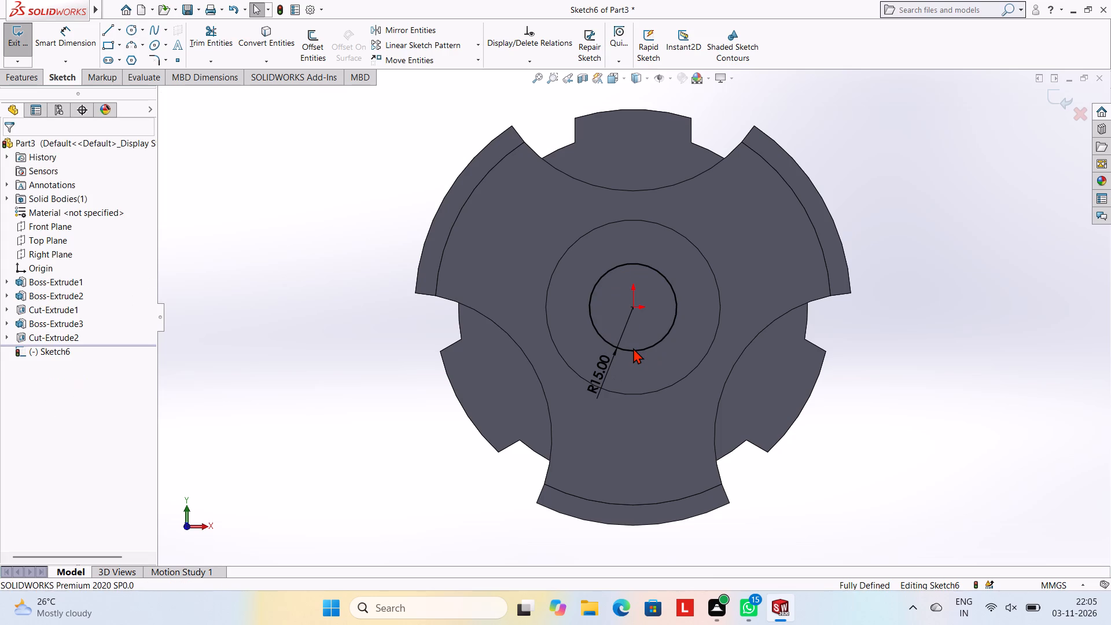
Cut the 15 mm radius circle as a blind extruded cut 20 mm deep from the recess floor.
left_click(27, 76)
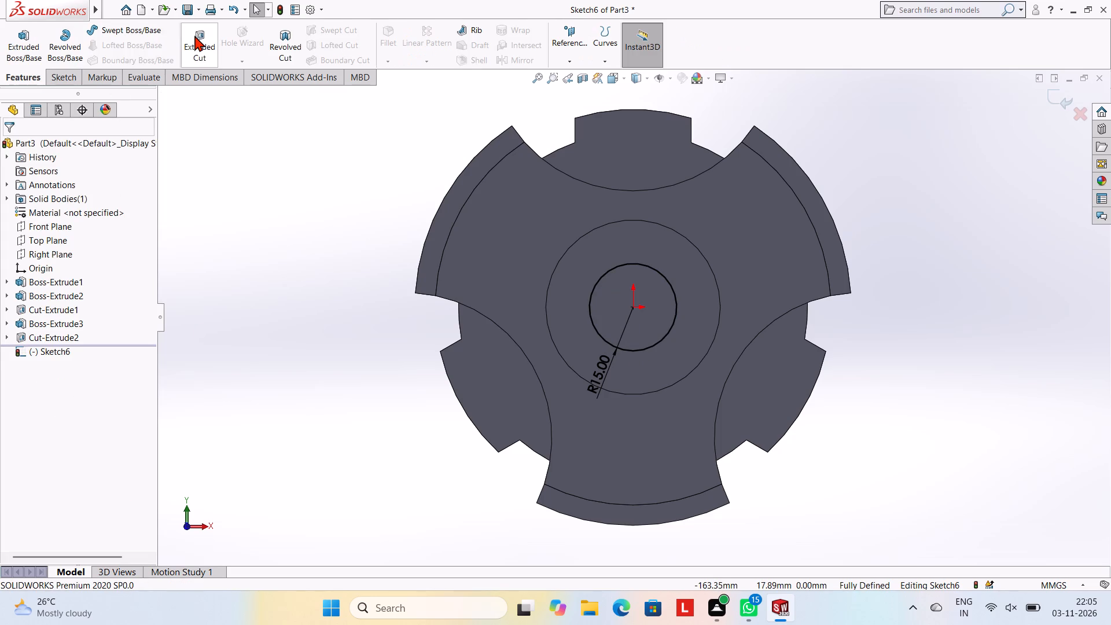
left_click(194, 35)
middle_click_drag(883, 491, 834, 403)
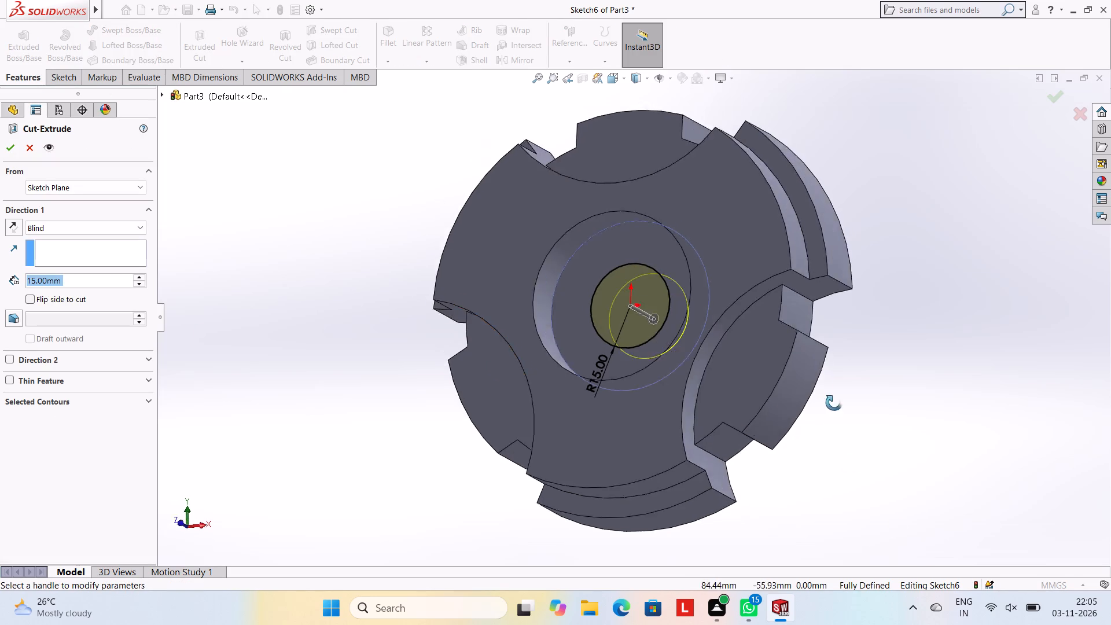
middle_click_drag(834, 403, 825, 218)
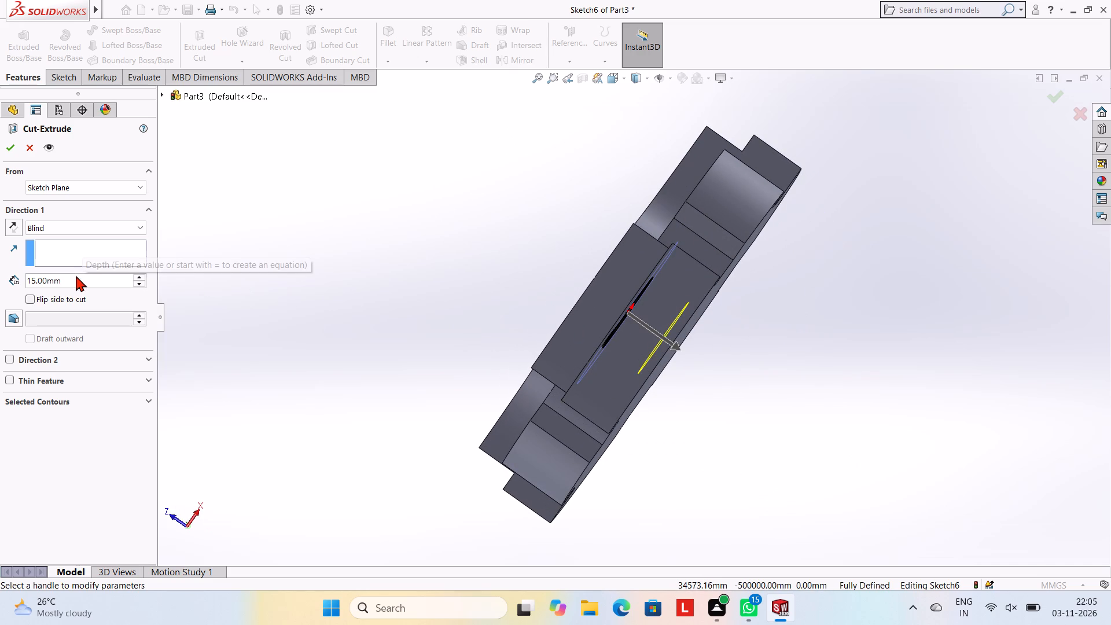
left_click(76, 275)
key("BackSpace")
key("BackSpace")
key("BackSpace")
key("BackSpace")
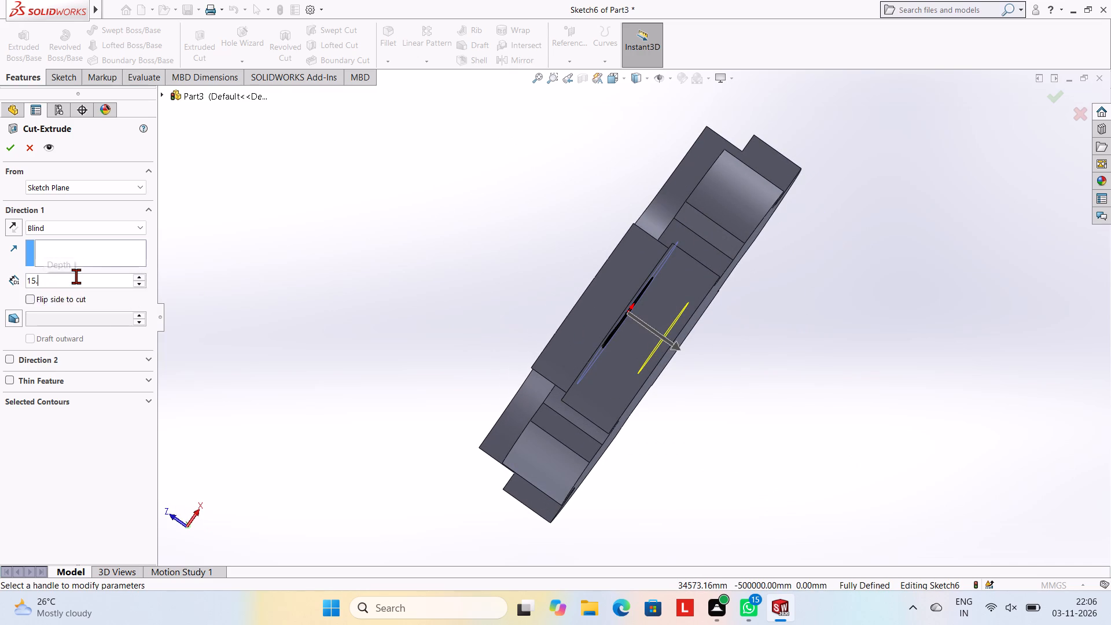
key("BackSpace")
key("BackSpace")
key("BackSpace")
type("20")
key("Return")
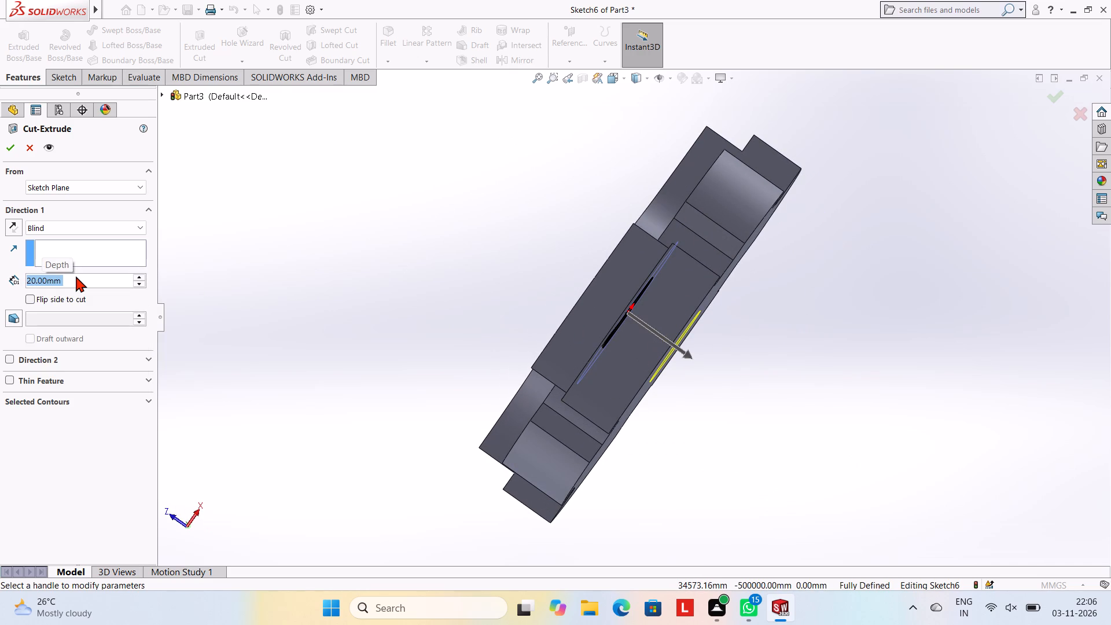
left_click(5, 152)
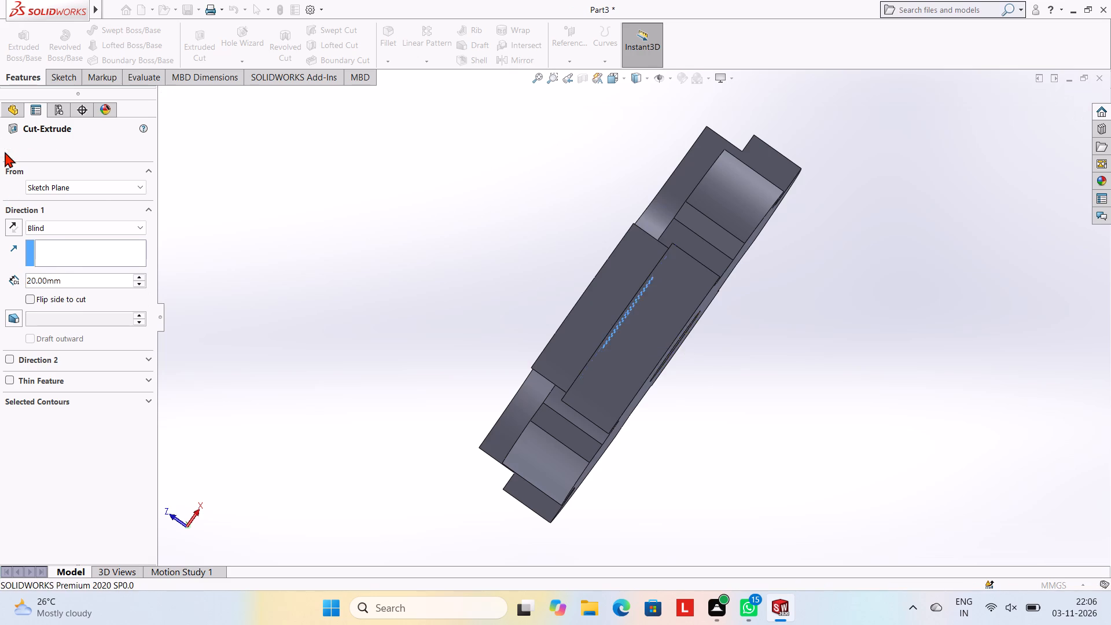
left_click(258, 218)
Examine the stepped central bore from the front and back of the part.
middle_click_drag(552, 241, 640, 277)
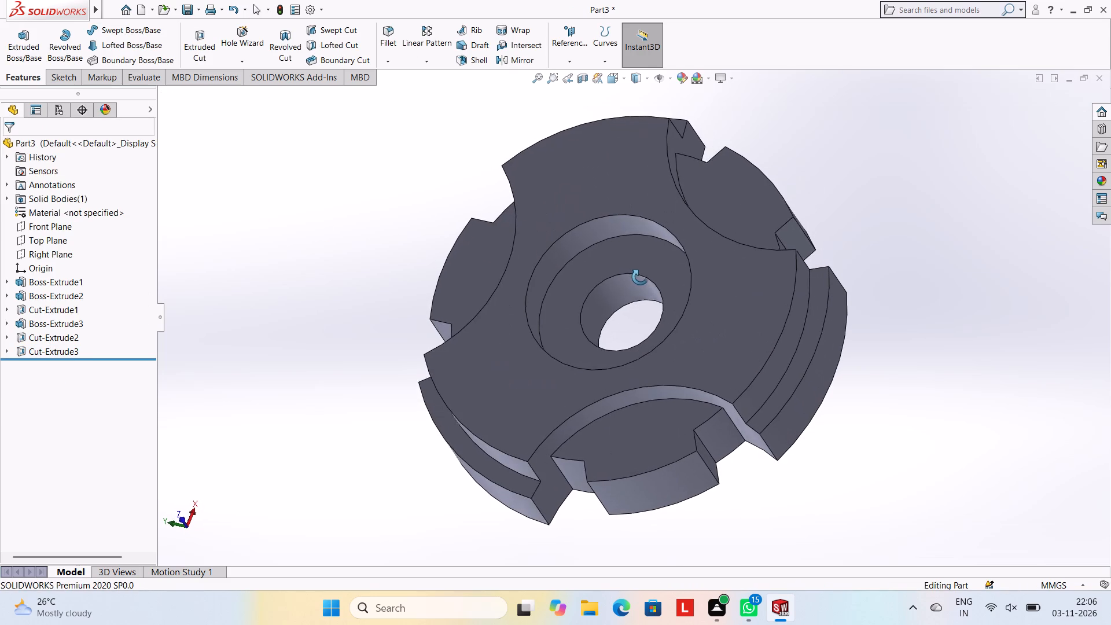
middle_click_drag(640, 277, 642, 277)
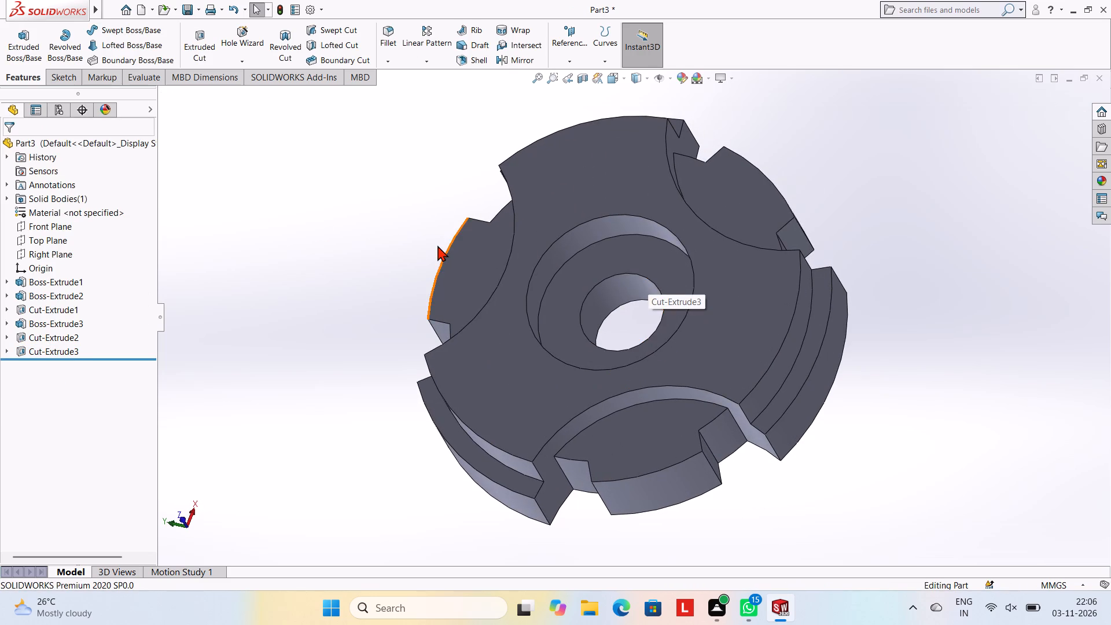
middle_click_drag(437, 245, 746, 185)
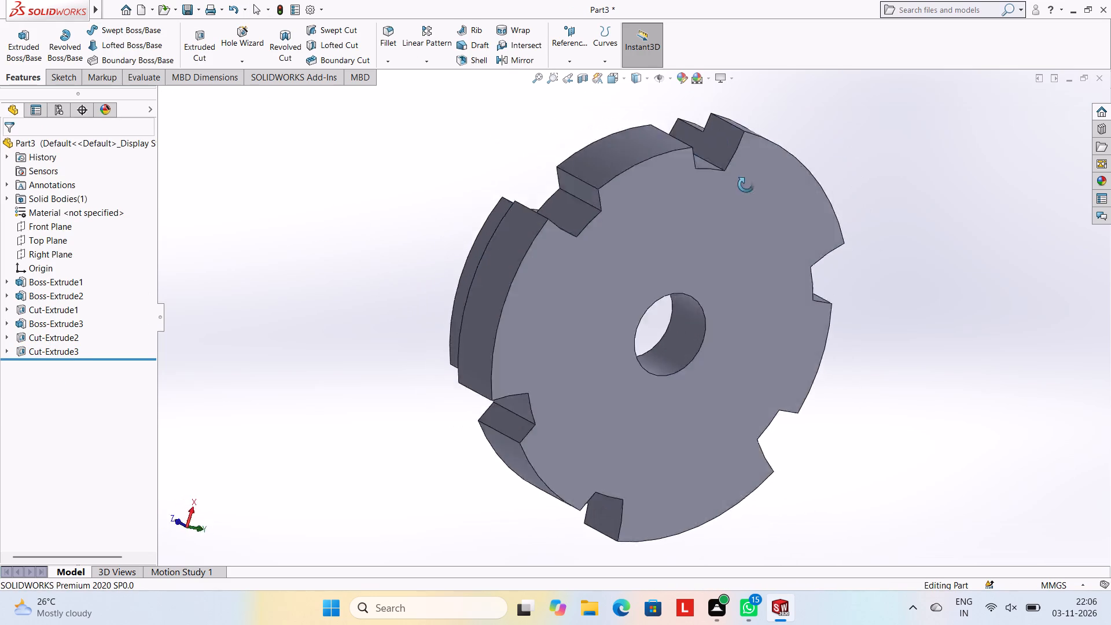
middle_click_drag(746, 185, 924, 234)
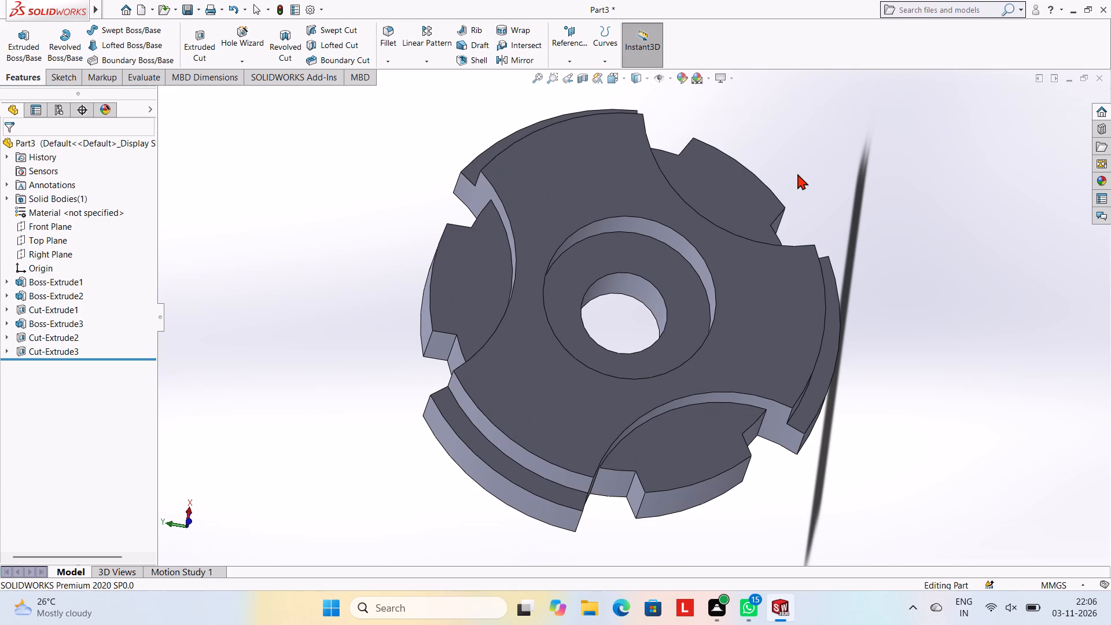
middle_click_drag(797, 174, 832, 253)
scroll(840, 256, "down", 1)
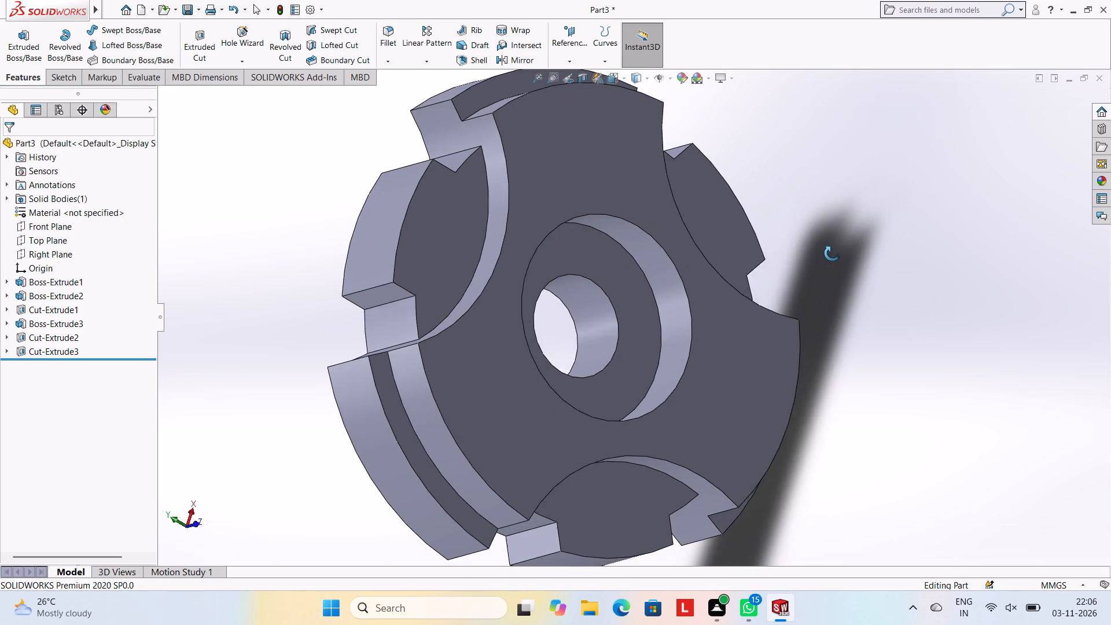
middle_click_drag(832, 253, 825, 251)
scroll(800, 259, "up", 3)
Apply the Blue LED appearance from the Lights appearances to the raised three-armed boss feature only.
left_click(1103, 185)
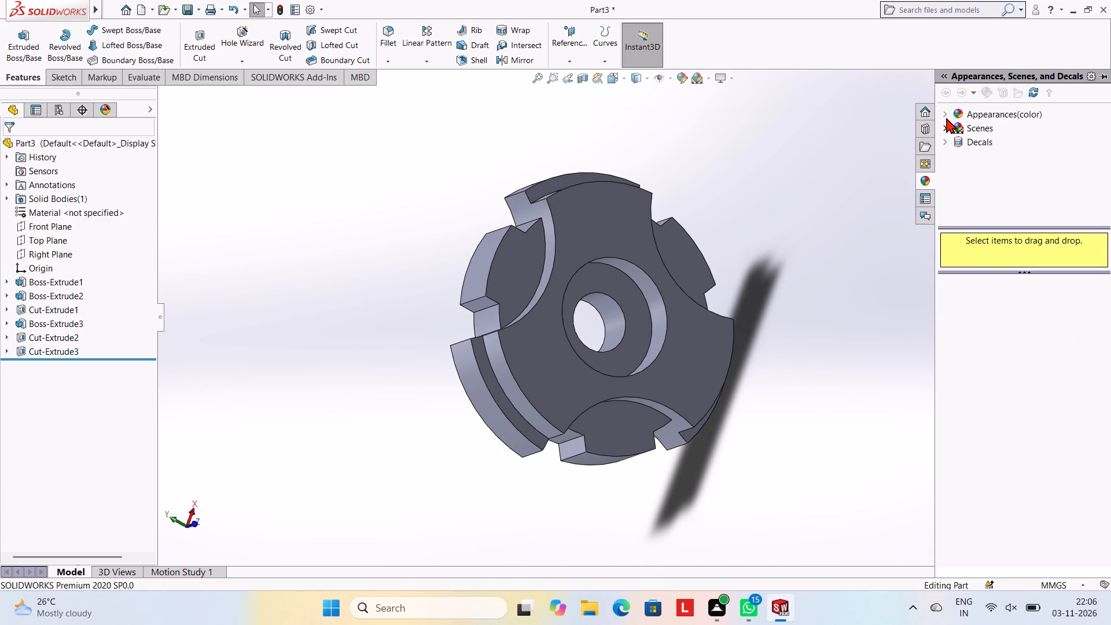
left_click(946, 117)
scroll(976, 203, "down", 1)
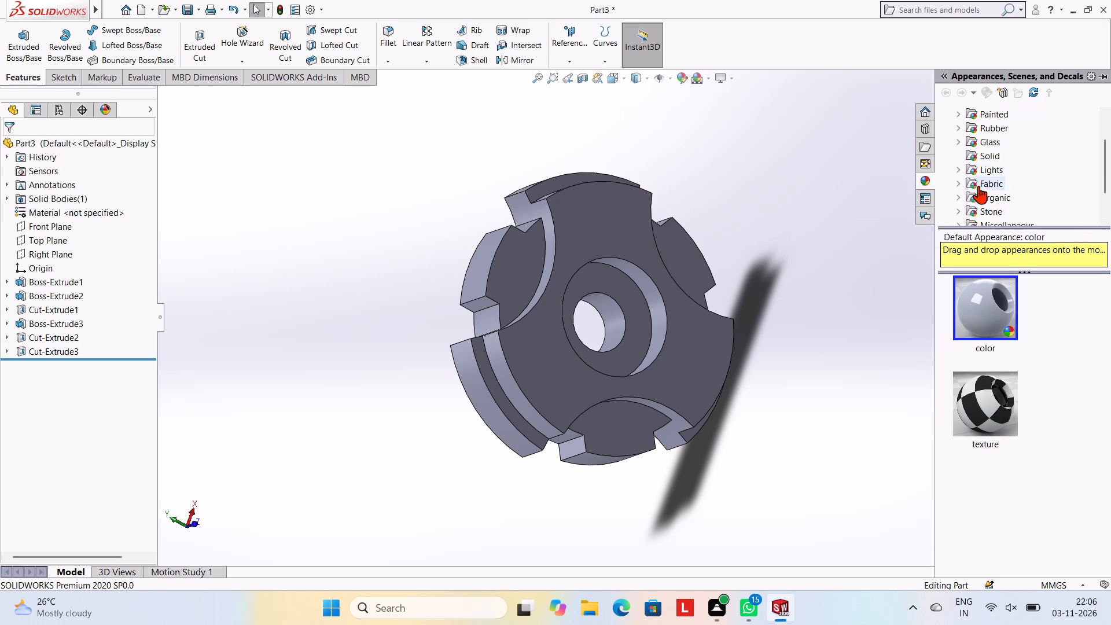
left_click(983, 172)
left_click(959, 169)
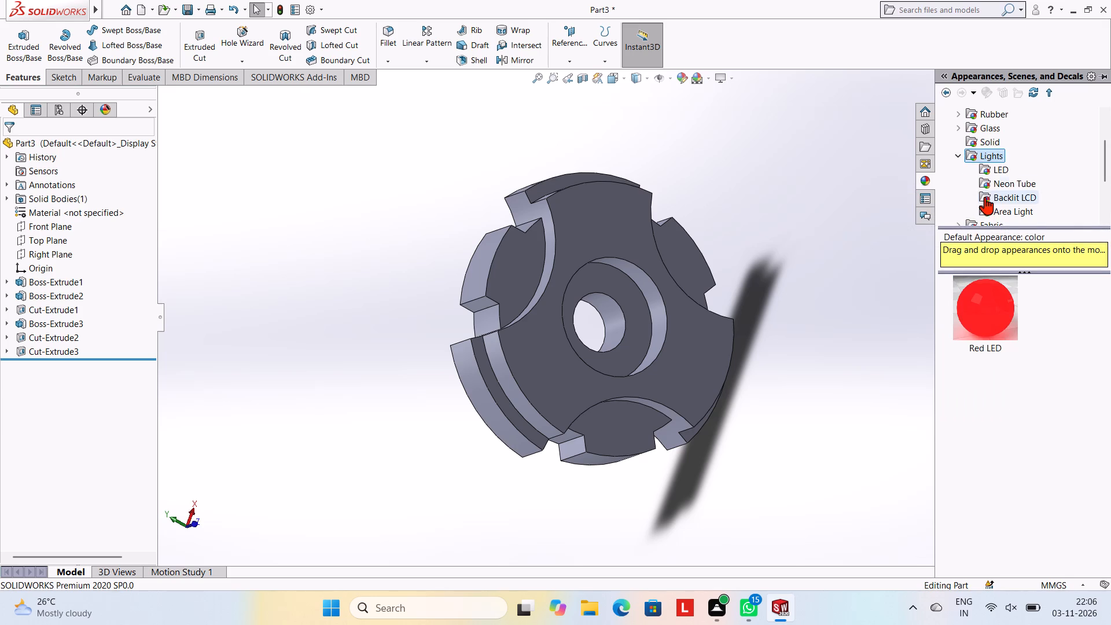
left_click(1001, 168)
left_click_drag(986, 402, 564, 281)
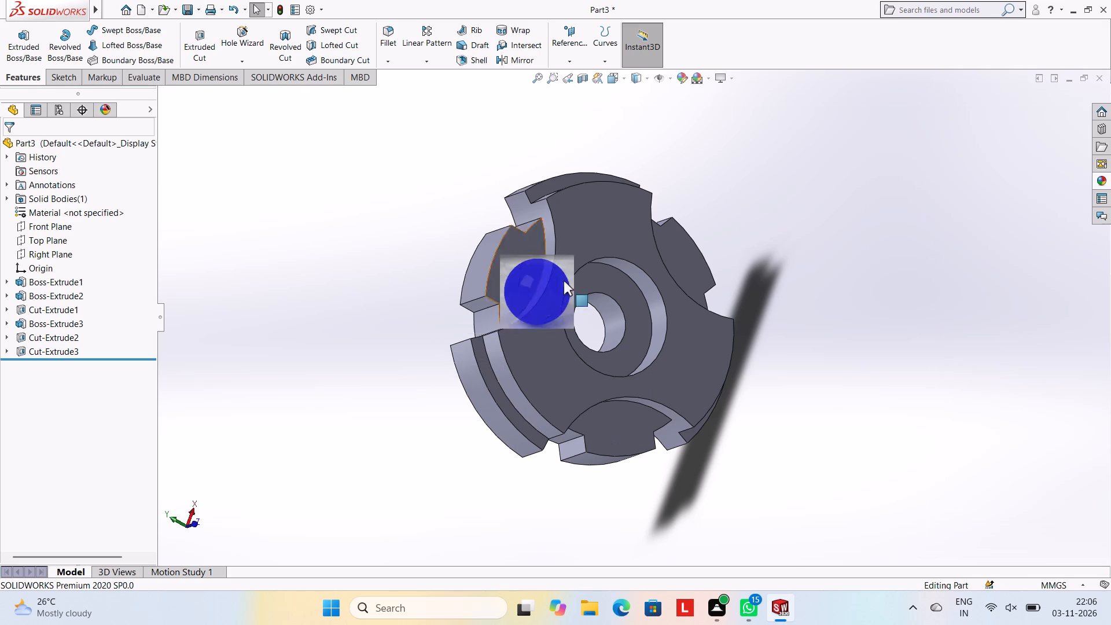
left_click_drag(564, 281, 608, 226)
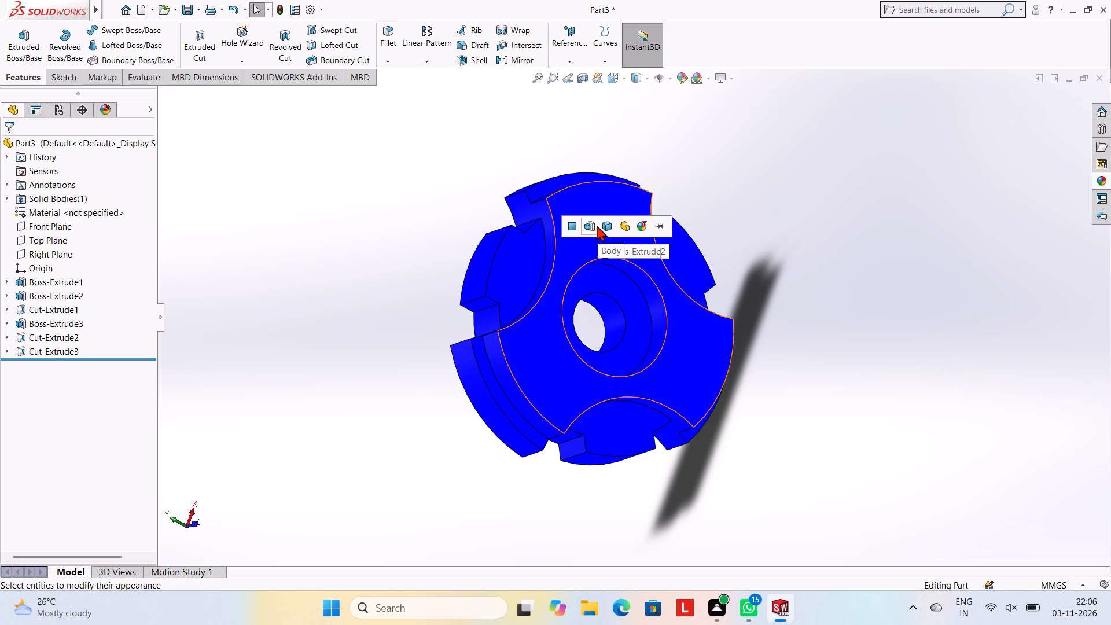
left_click(594, 225)
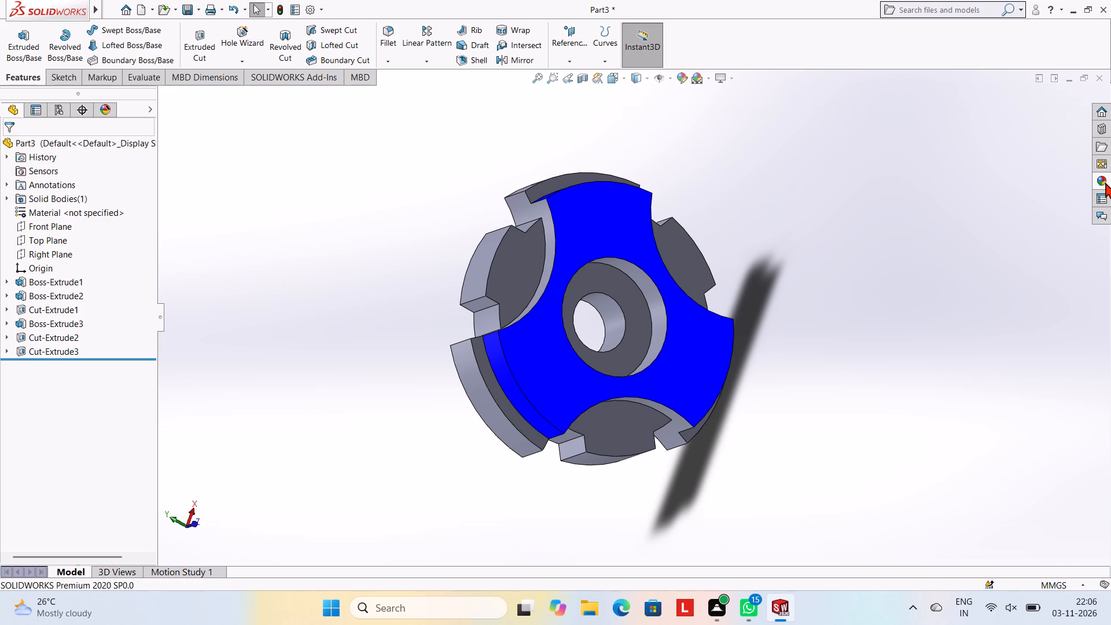
Apply the Red LED appearance to the base disc feature behind the three-armed boss.
left_click(1105, 182)
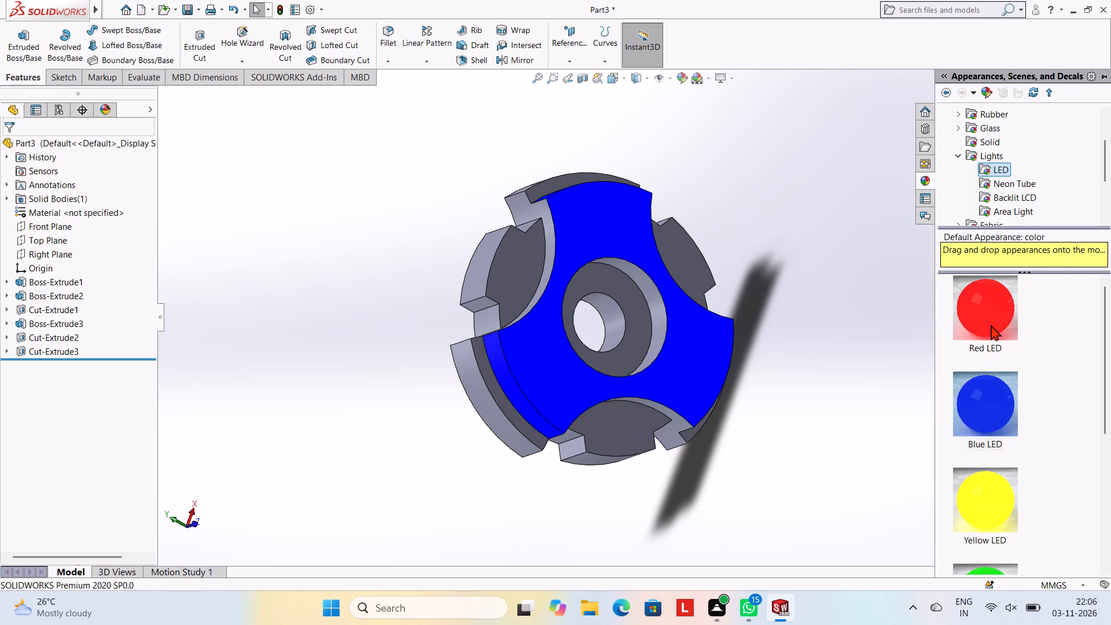
left_click_drag(991, 312, 530, 183)
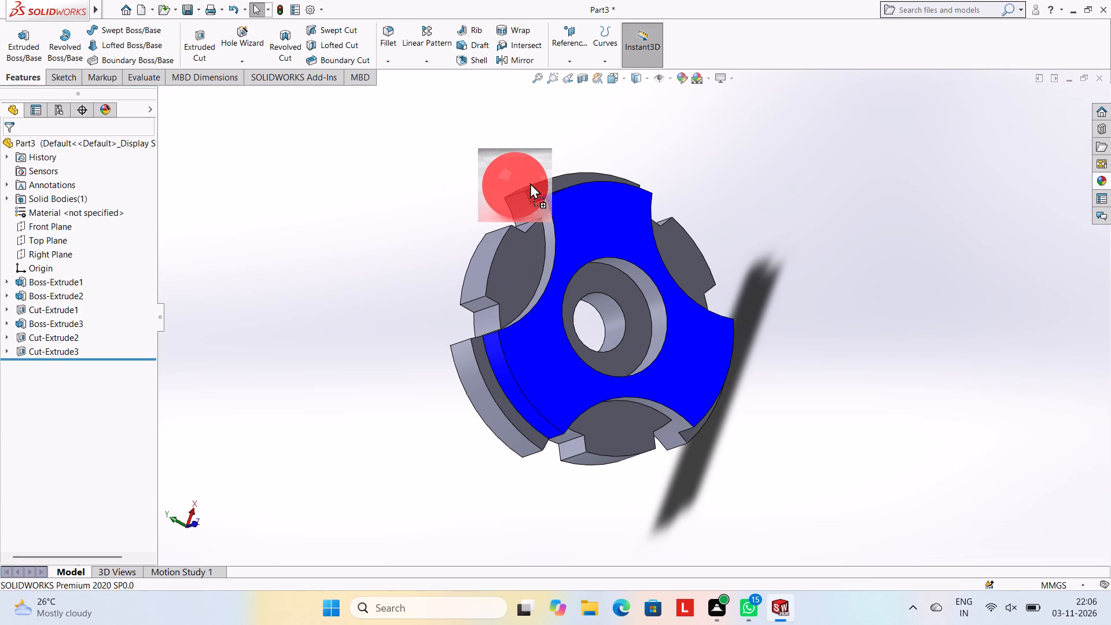
left_click_drag(530, 183, 543, 183)
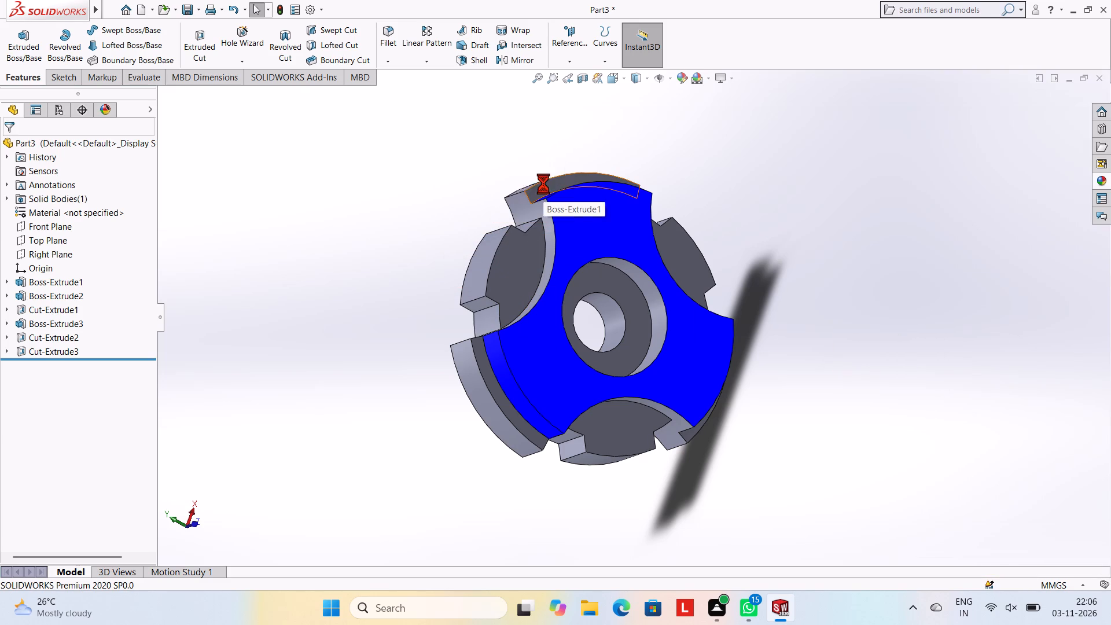
left_click(543, 183)
Apply the Yellow LED appearance to the feature forming the three lobes between the arms of the boss.
middle_click_drag(788, 178, 778, 172)
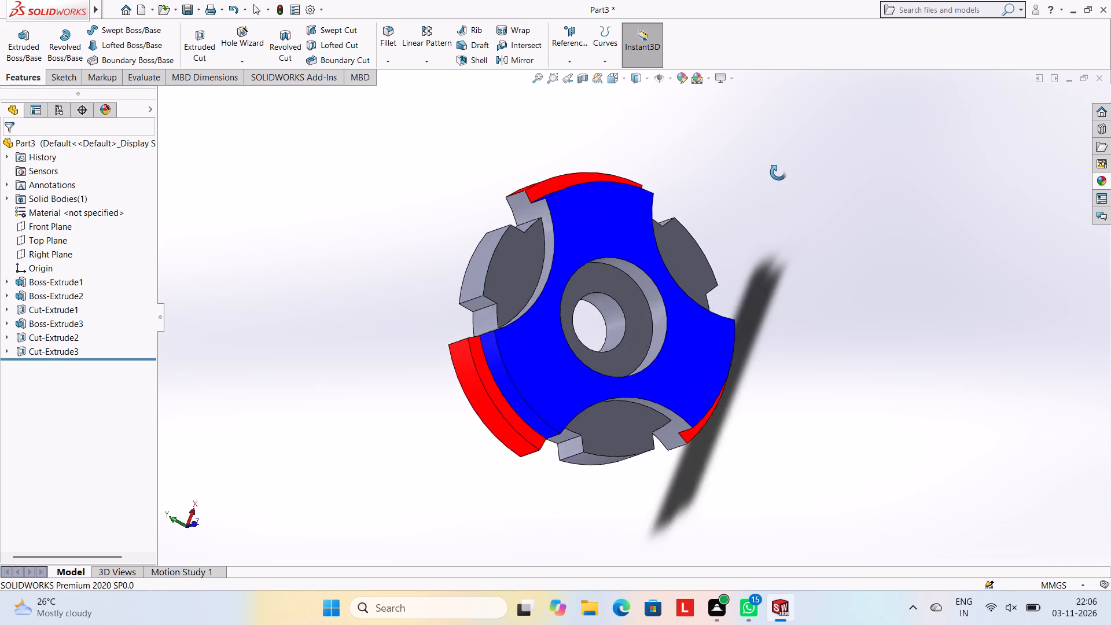
middle_click_drag(778, 172, 786, 184)
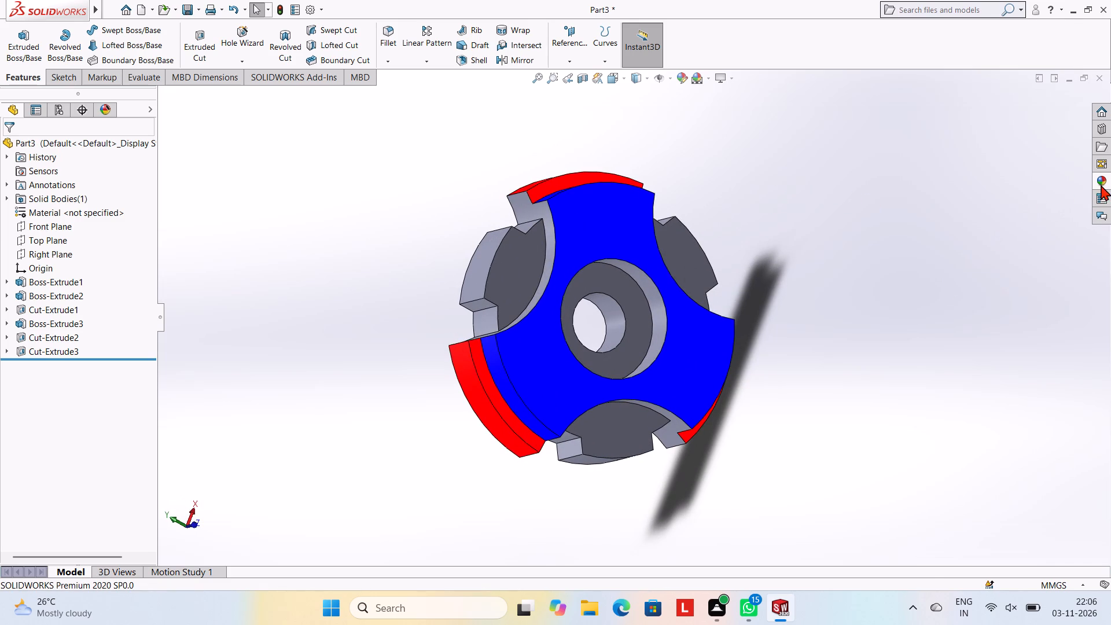
left_click(1103, 184)
left_click_drag(989, 483, 590, 309)
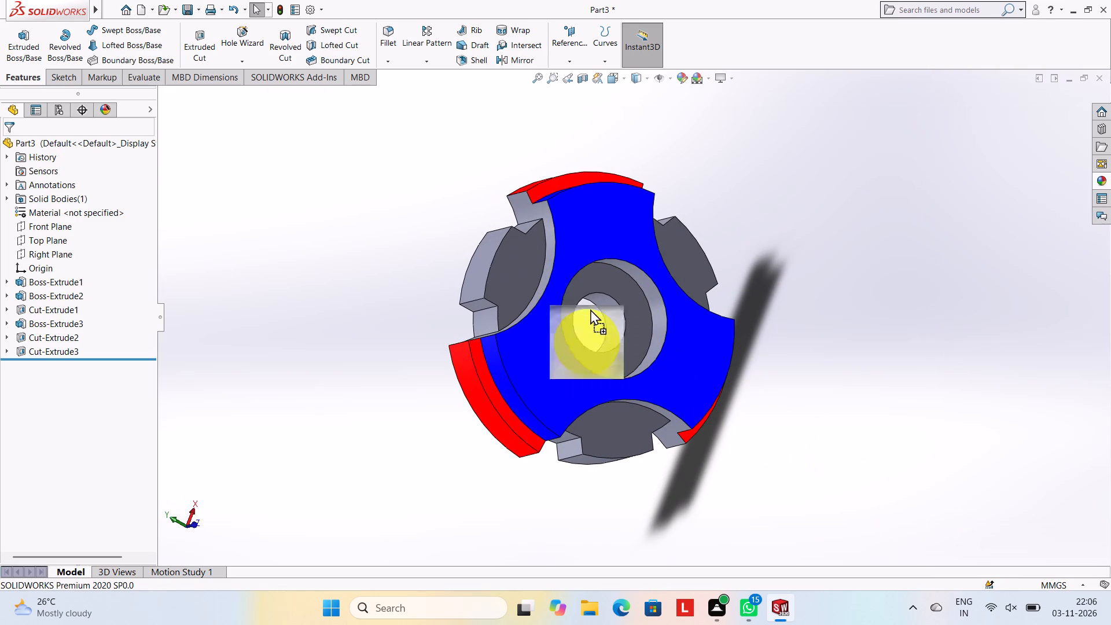
left_click_drag(590, 309, 514, 251)
left_click(514, 251)
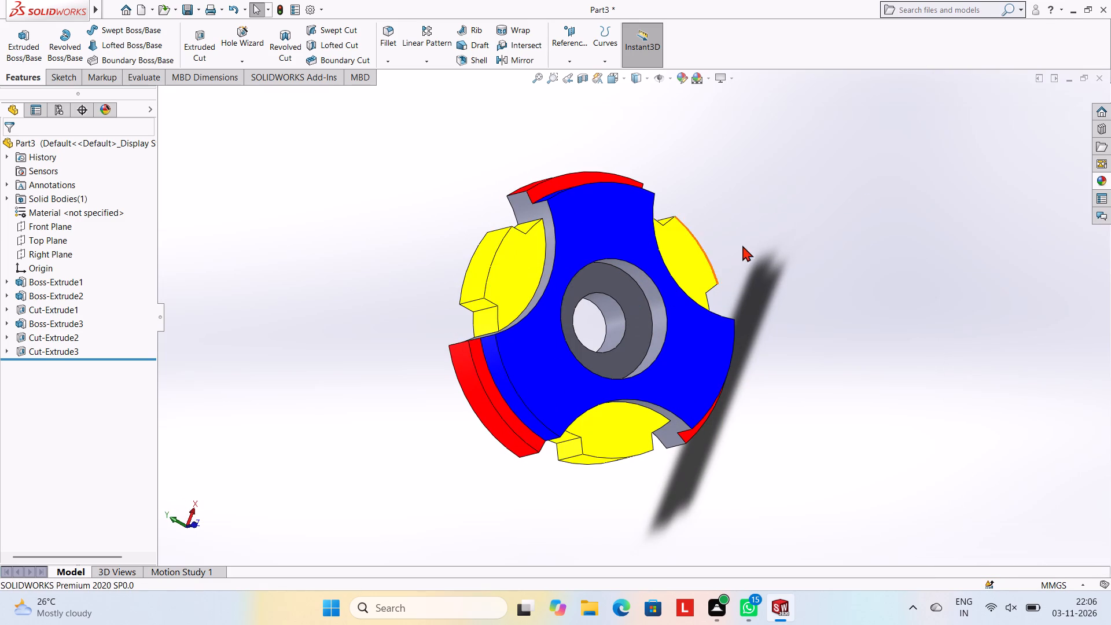
Apply the Green LED appearance to only the cylindrical wall face of the larger central bore.
middle_click_drag(742, 245, 720, 139)
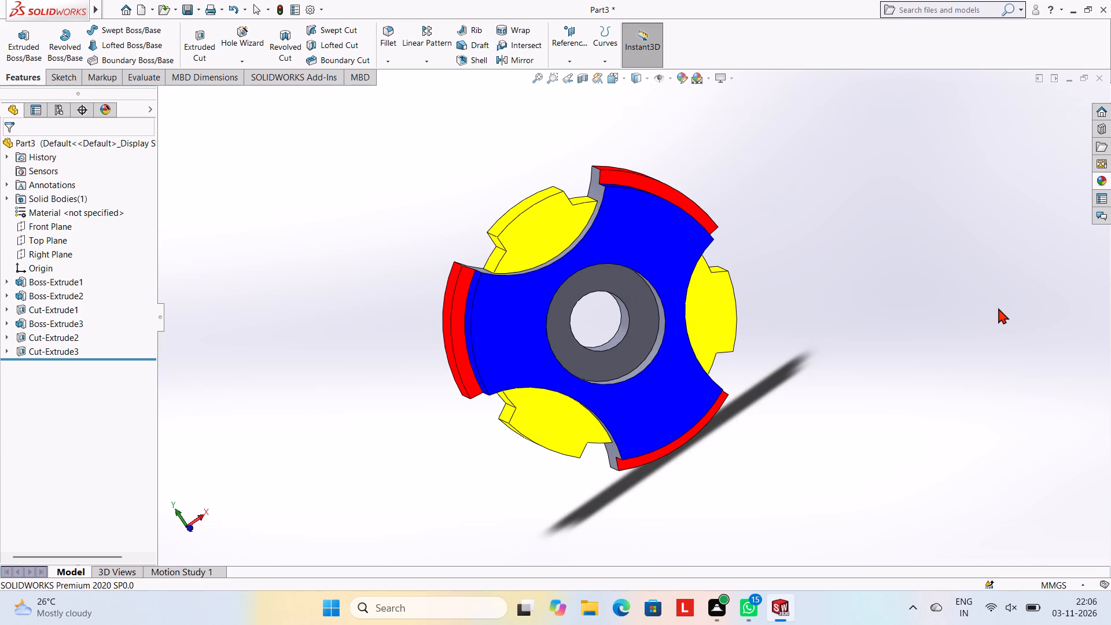
middle_click_drag(987, 301, 1039, 297)
left_click(1103, 182)
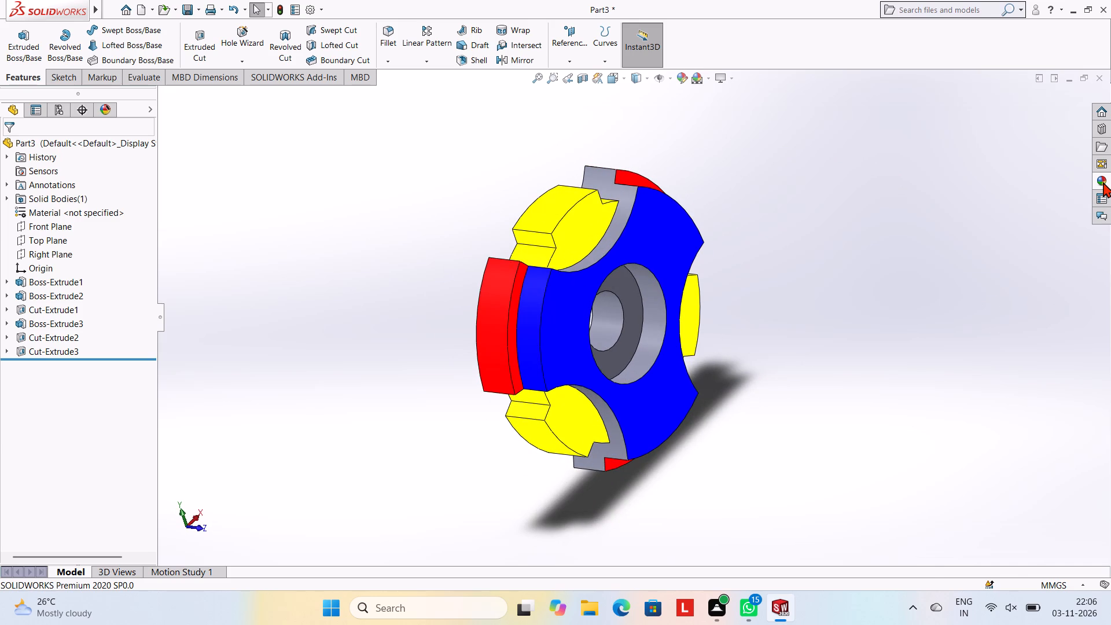
scroll(991, 456, "down", 1)
left_click_drag(987, 445, 648, 336)
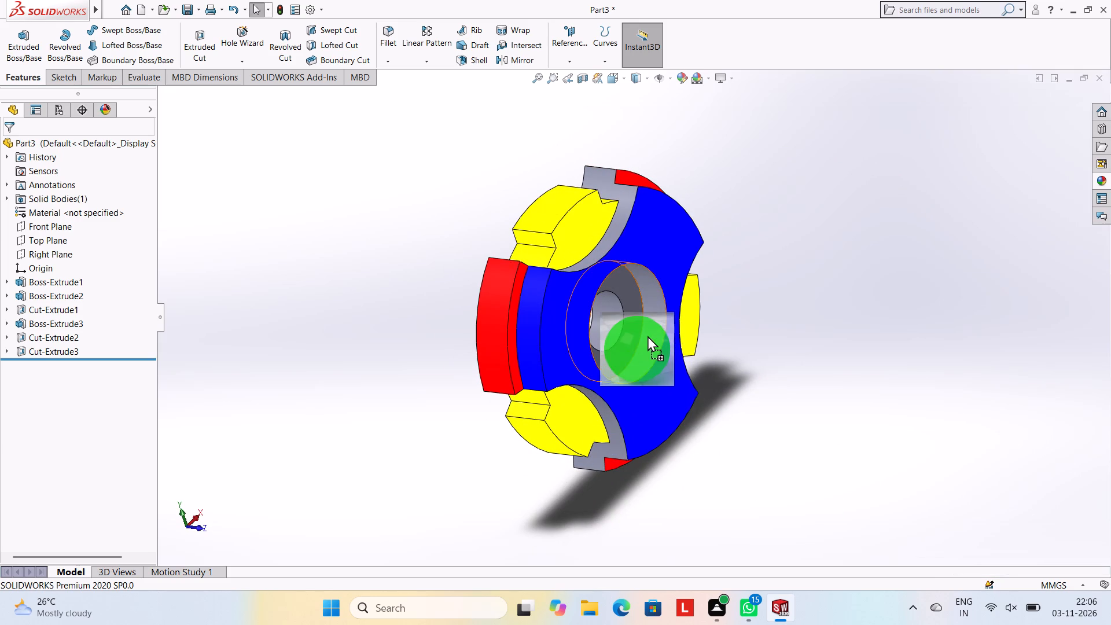
left_click_drag(648, 336, 650, 317)
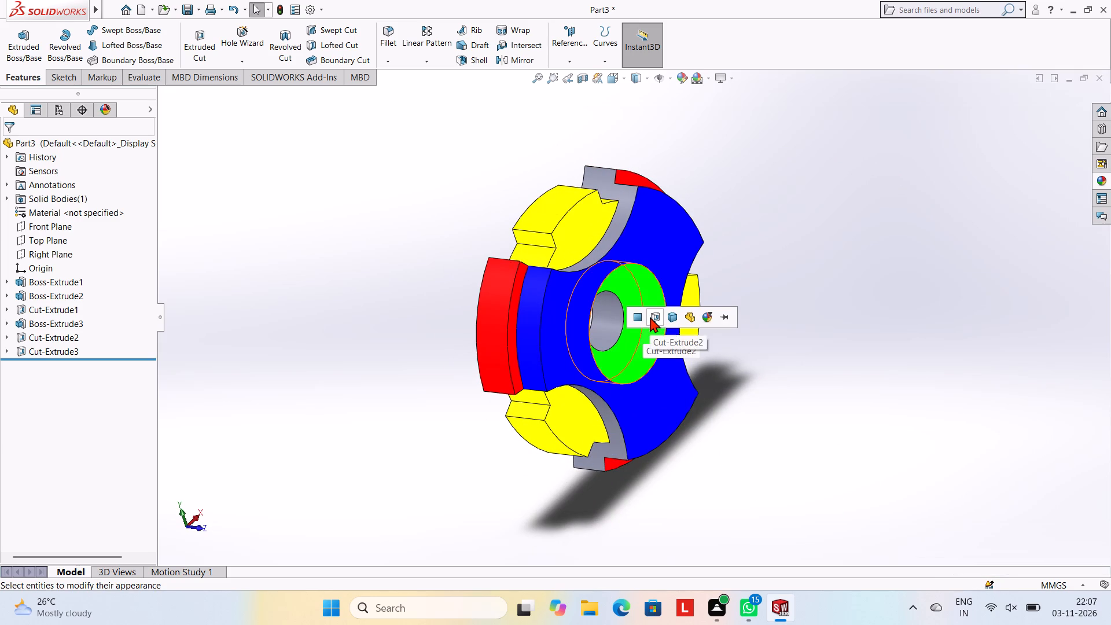
left_click(636, 317)
Apply the Red LED appearance to the wall of the smaller central through bore.
middle_click_drag(844, 262, 837, 253)
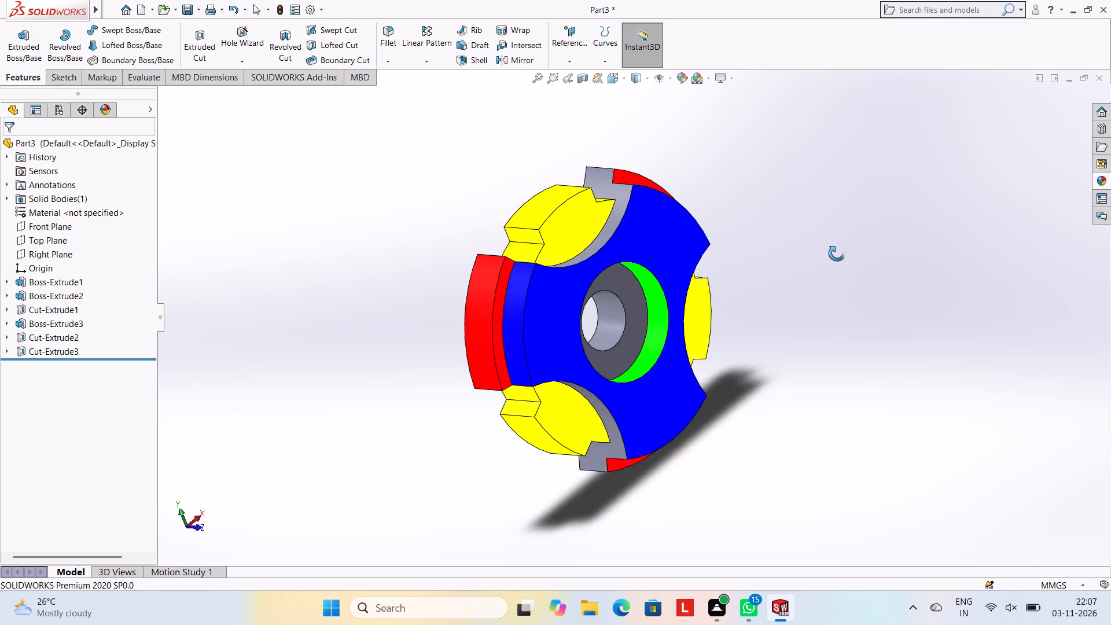
middle_click_drag(837, 253, 845, 245)
left_click(1106, 179)
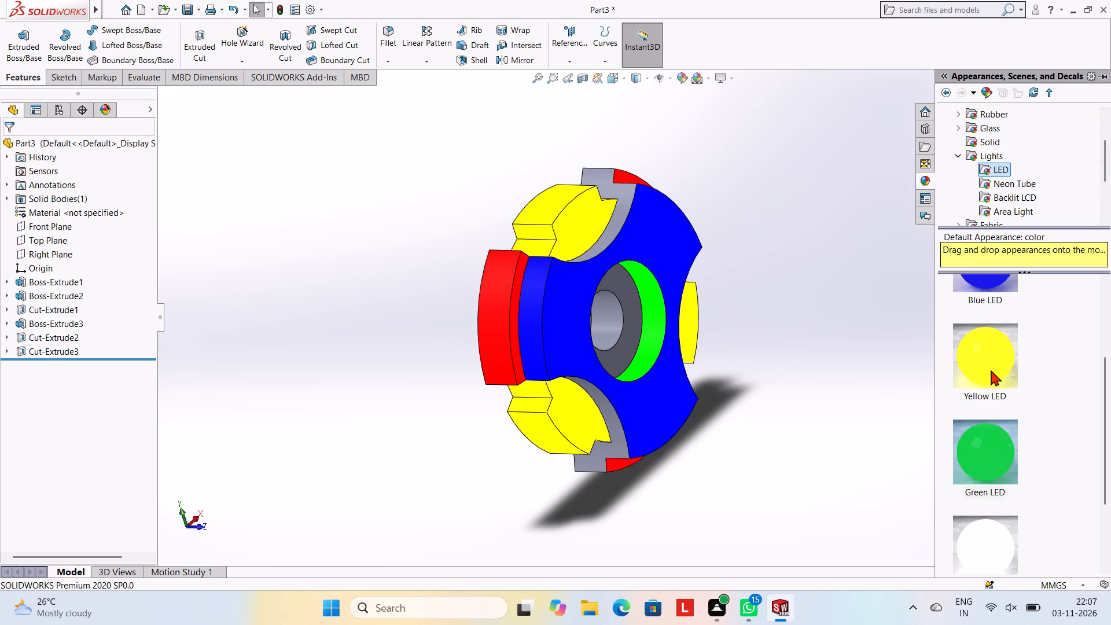
scroll(991, 370, "up", 1)
left_click_drag(992, 321, 621, 336)
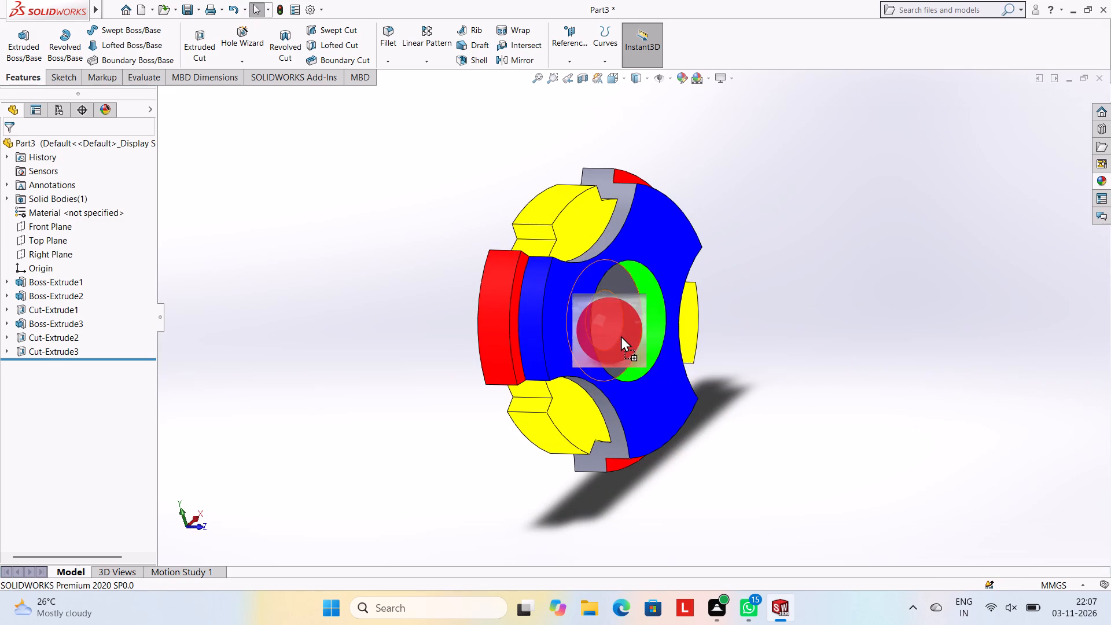
left_click_drag(621, 336, 610, 332)
left_click(610, 332)
Apply the Green LED appearance to the cut feature whose walls surround the three yellow lobes.
middle_click_drag(800, 328, 781, 328)
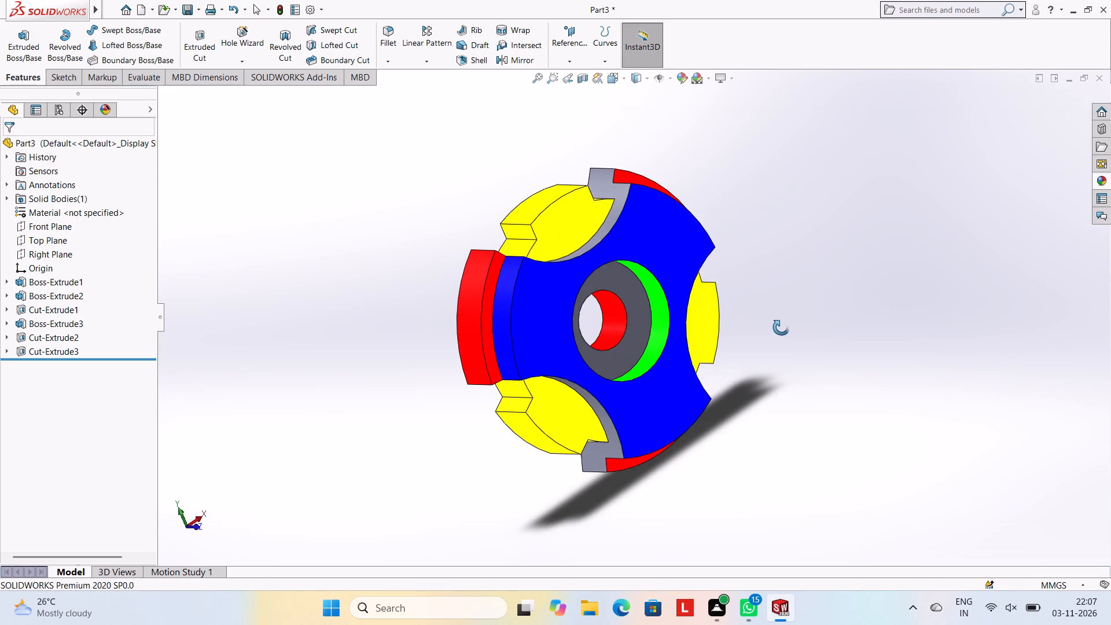
middle_click_drag(781, 328, 790, 312)
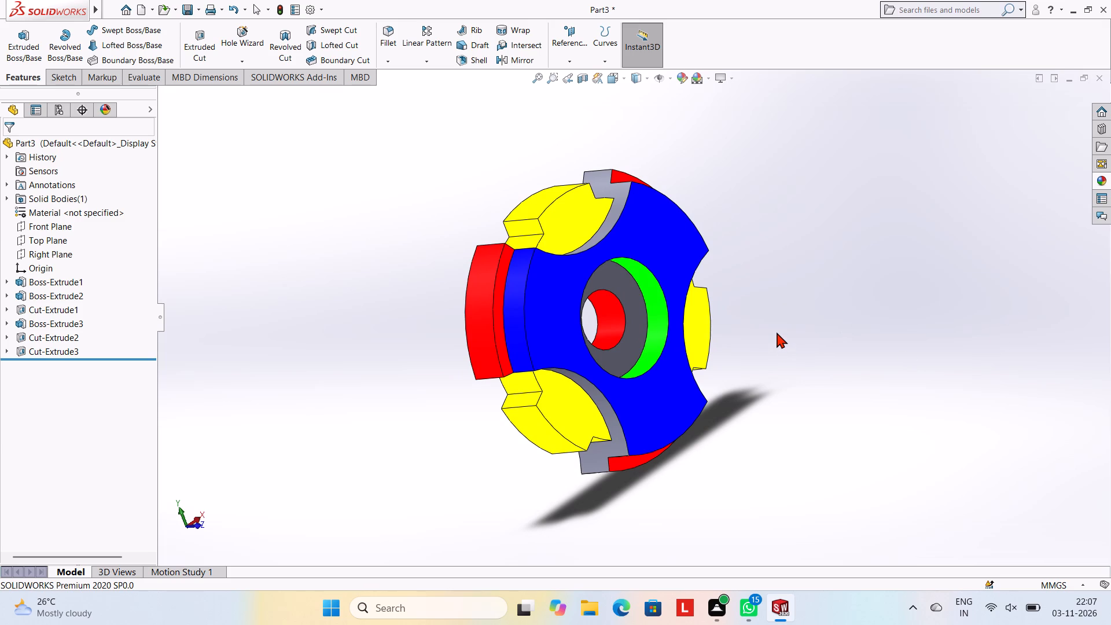
left_click(1107, 177)
scroll(998, 377, "down", 1)
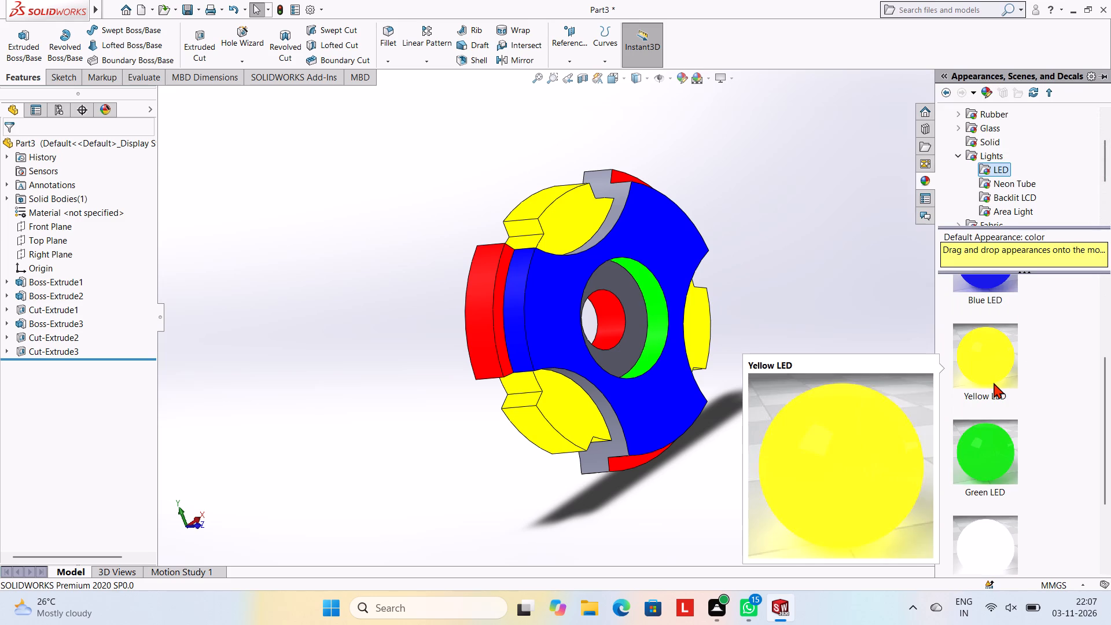
left_click_drag(995, 446, 612, 185)
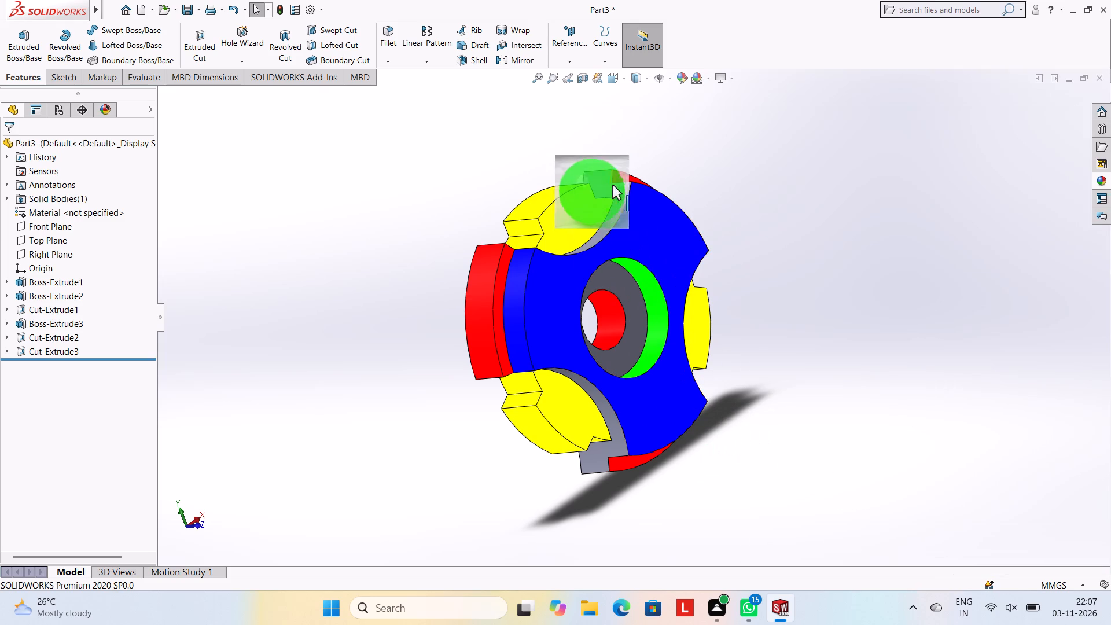
left_click_drag(612, 185, 619, 192)
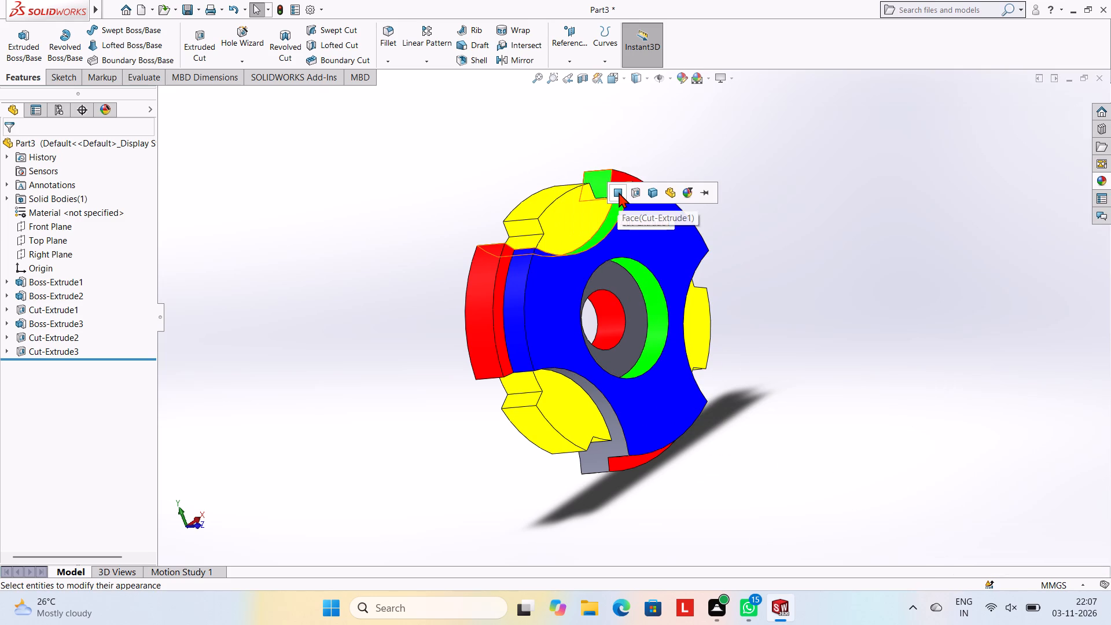
left_click(629, 192)
Apply the Blue LED appearance to the ring-shaped floor face between the larger and smaller central bores.
middle_click_drag(875, 283, 755, 214)
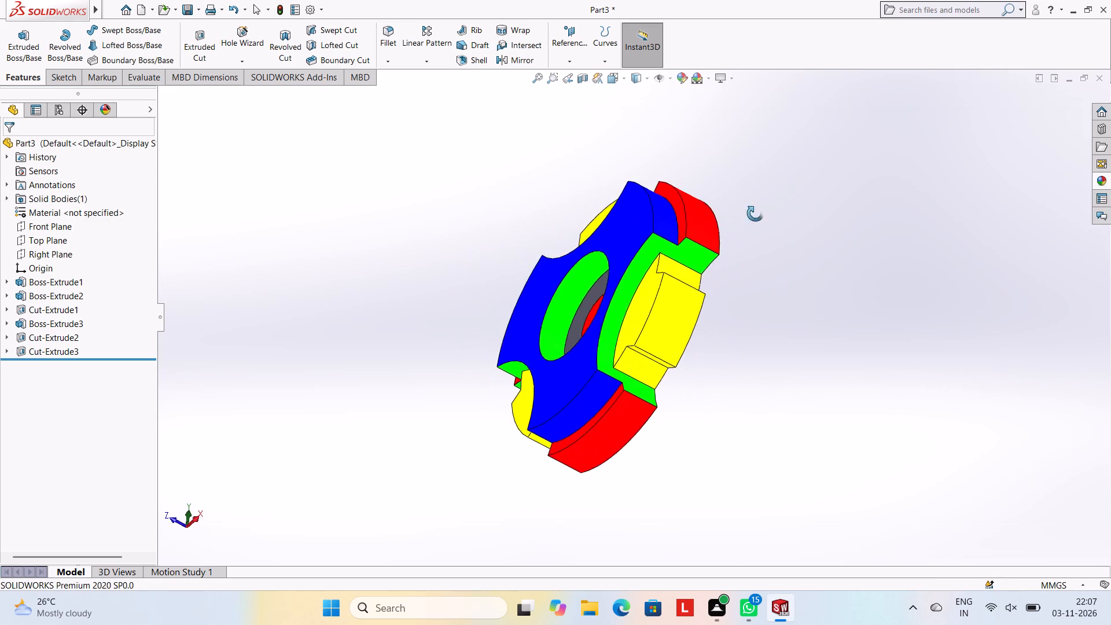
middle_click_drag(755, 214, 880, 205)
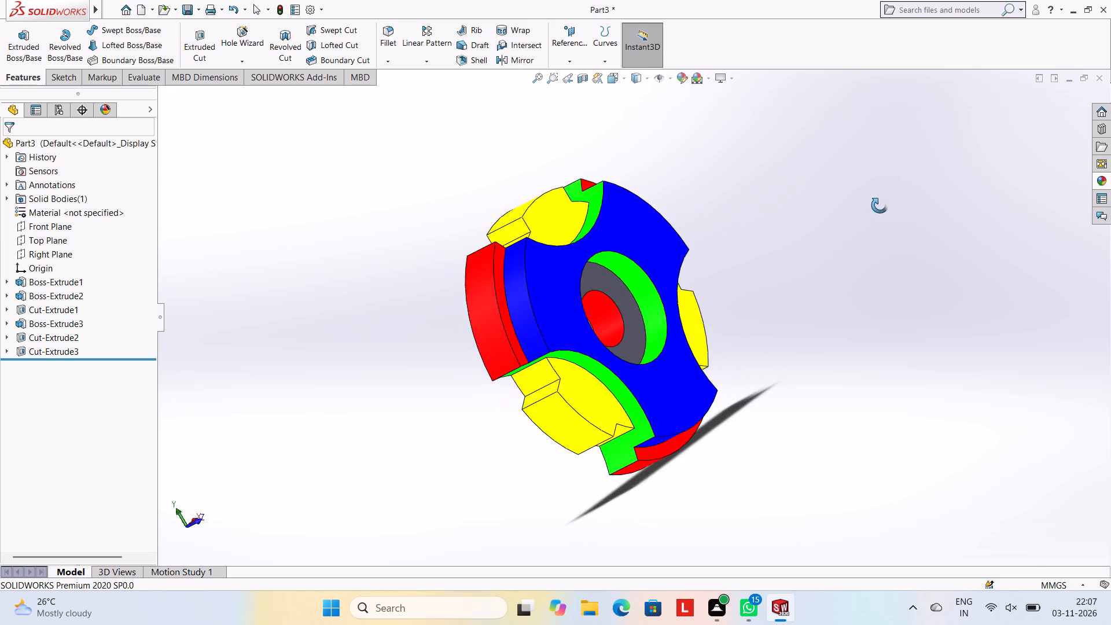
middle_click_drag(880, 205, 883, 215)
scroll(795, 278, "down", 2)
scroll(690, 299, "up", 3)
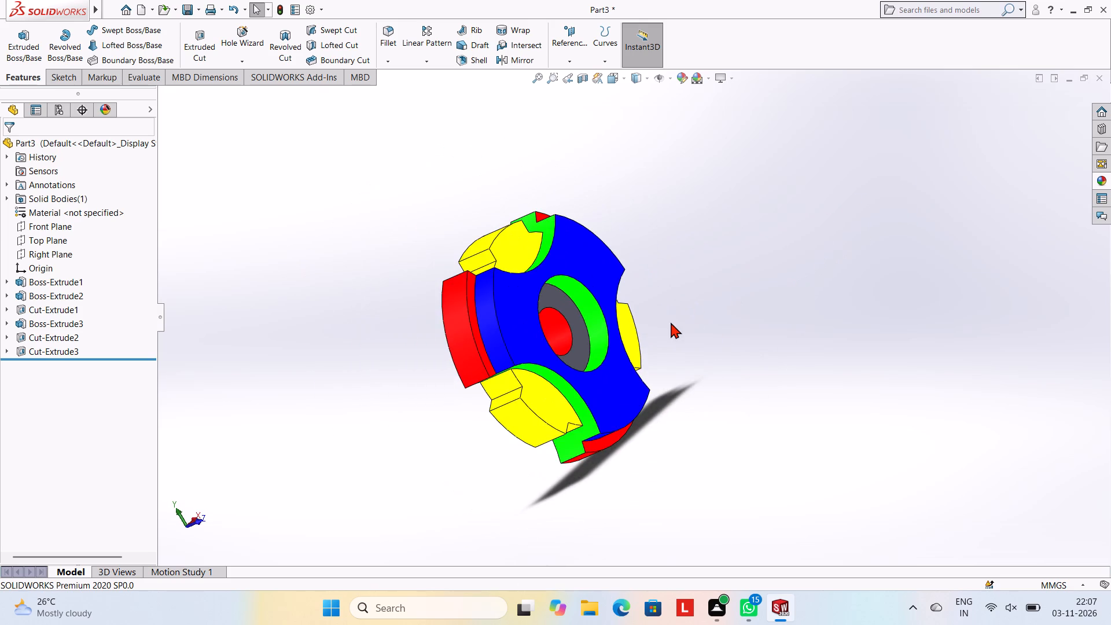
middle_click_drag(669, 323, 652, 321)
left_click(1098, 183)
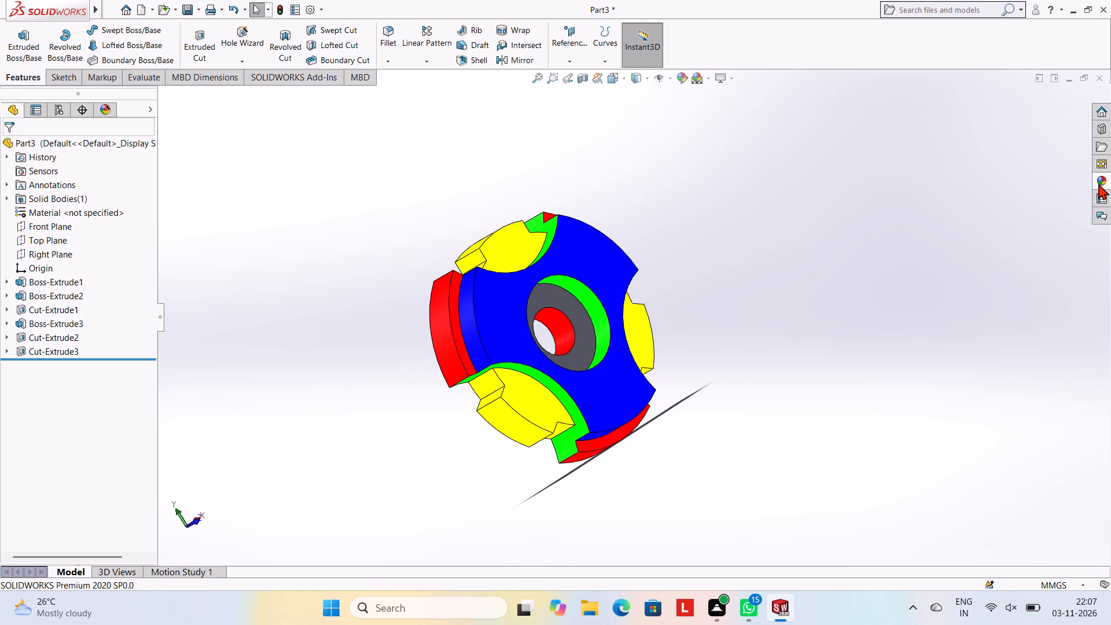
left_click_drag(1000, 289, 602, 357)
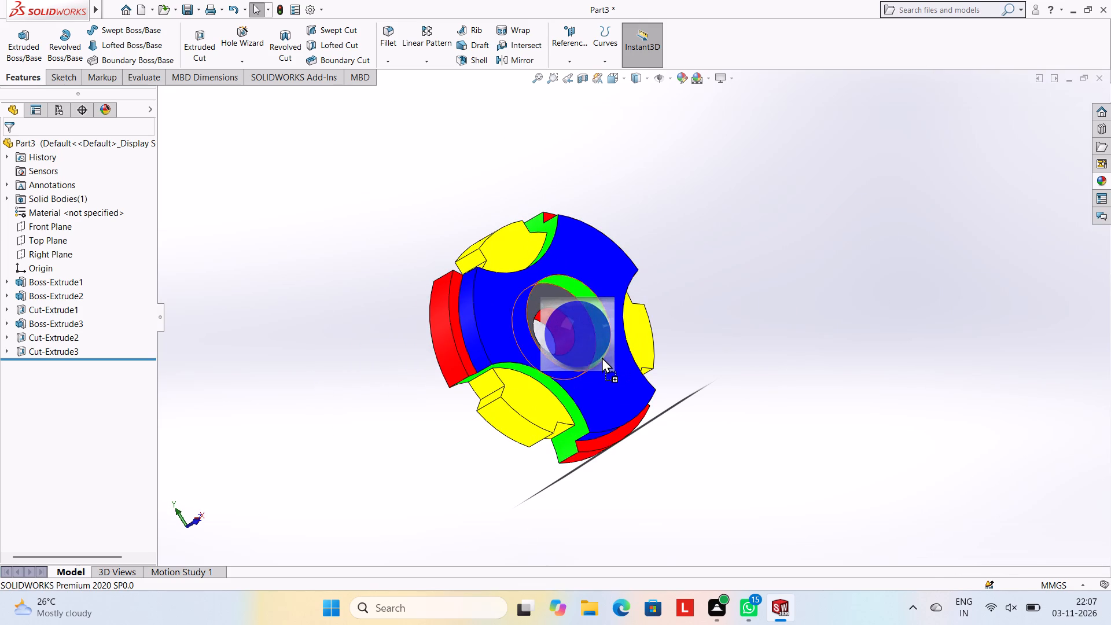
left_click_drag(602, 357, 587, 353)
left_click(587, 353)
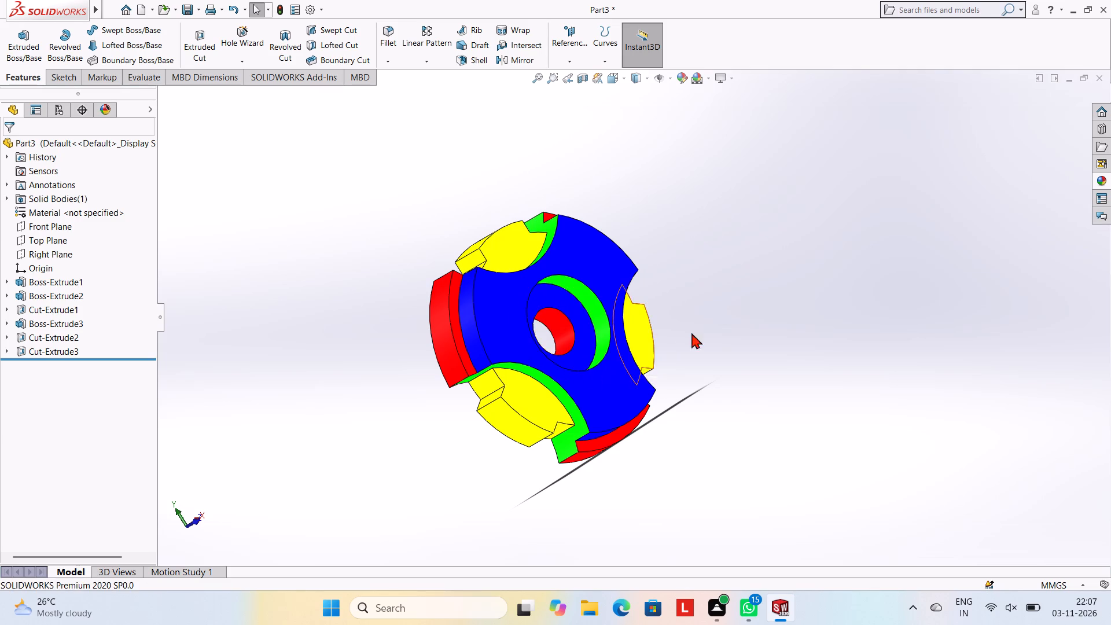
Save the part in the Documents folder as 3 LOBE COUPLING PLATE.
middle_click_drag(708, 323, 697, 267)
scroll(694, 296, "up", 3)
middle_click_drag(677, 309, 545, 445)
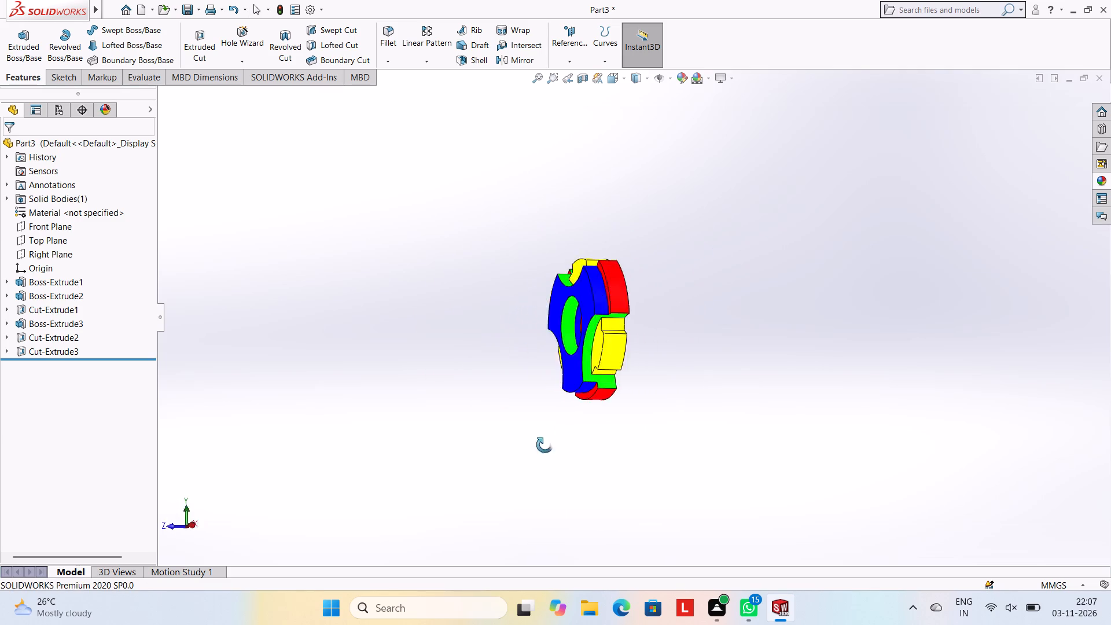
middle_click_drag(545, 445, 624, 315)
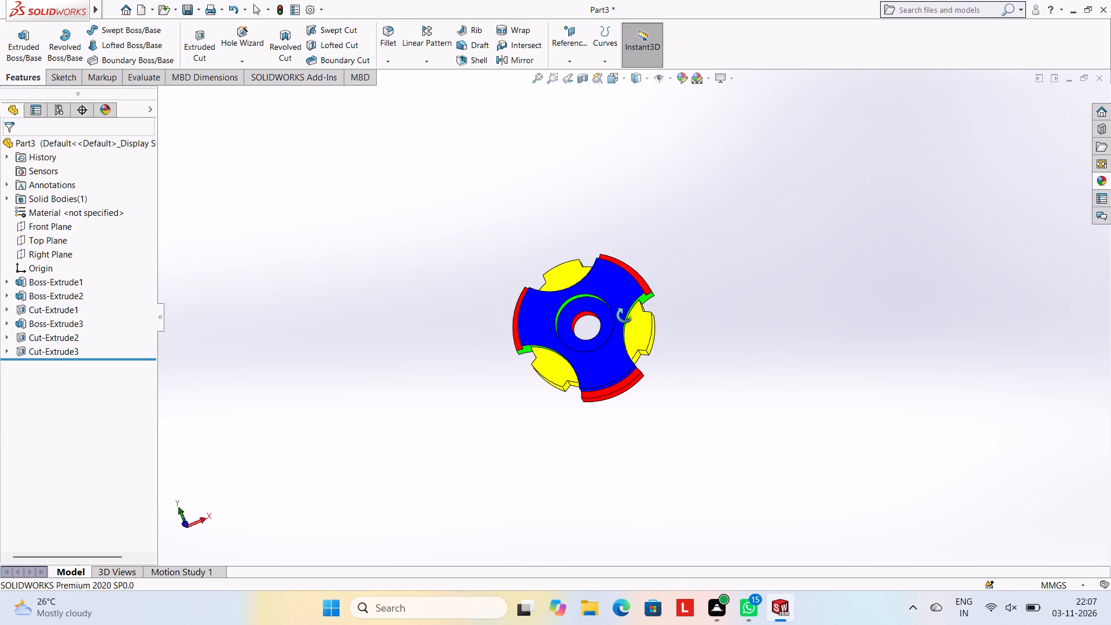
middle_click_drag(624, 315, 635, 337)
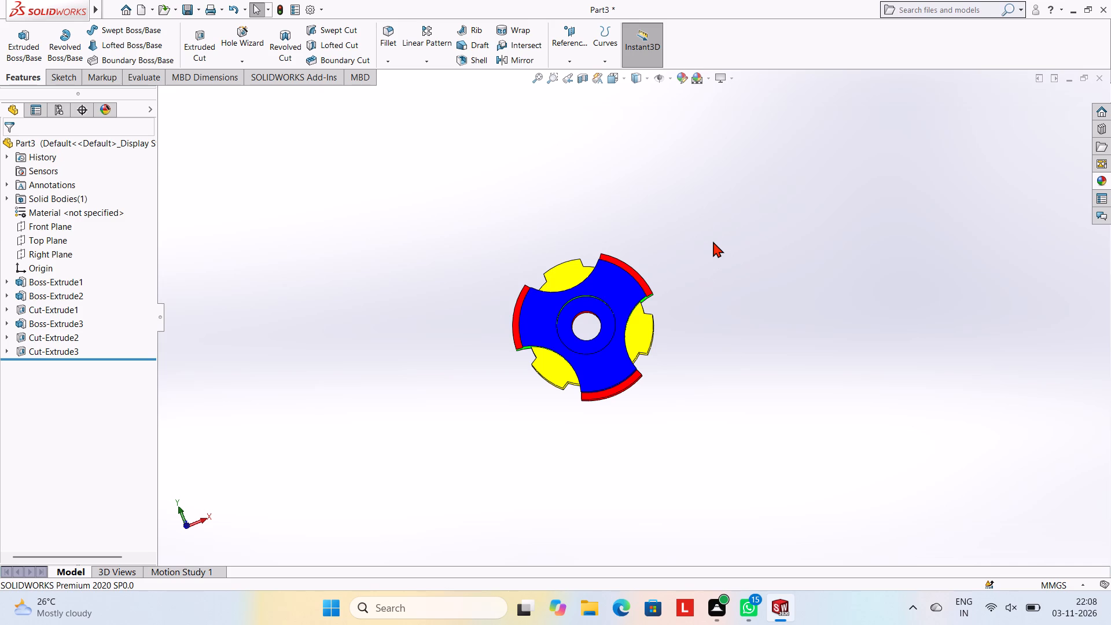
key("ctrl+s")
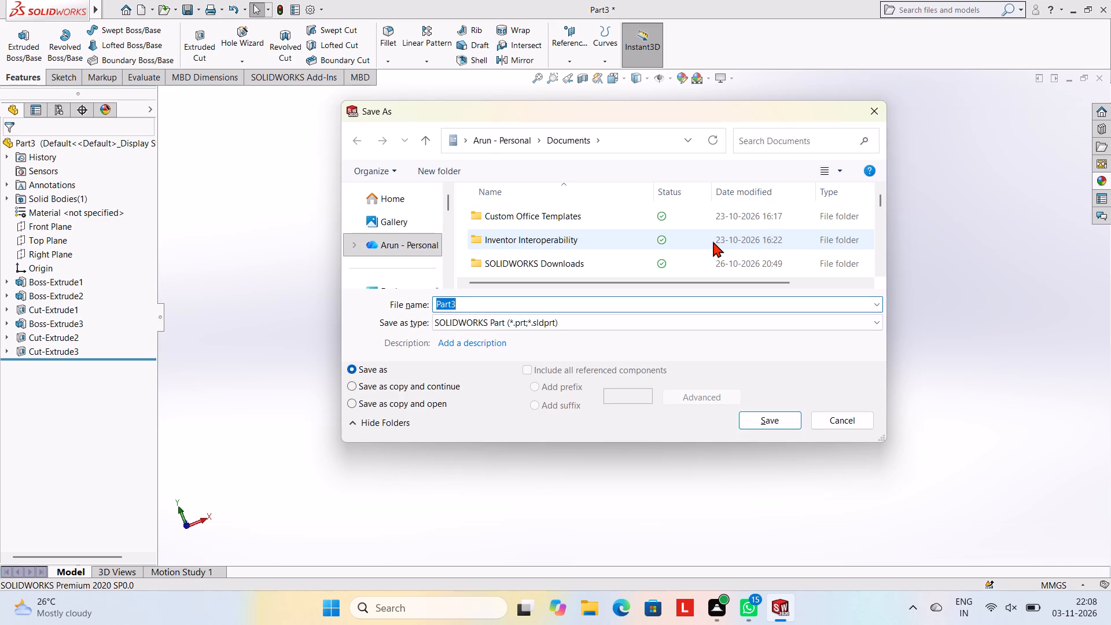
type("3 LOBE")
key("space")
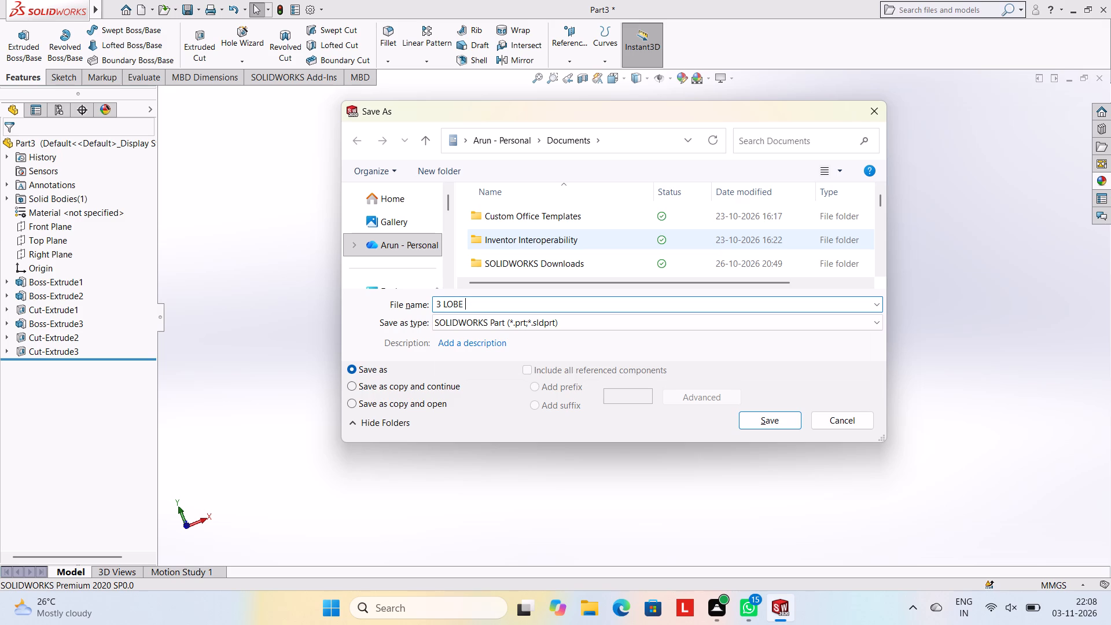
type("COUPLING")
key("space")
type("PLATE")
key("space")
left_click(777, 413)
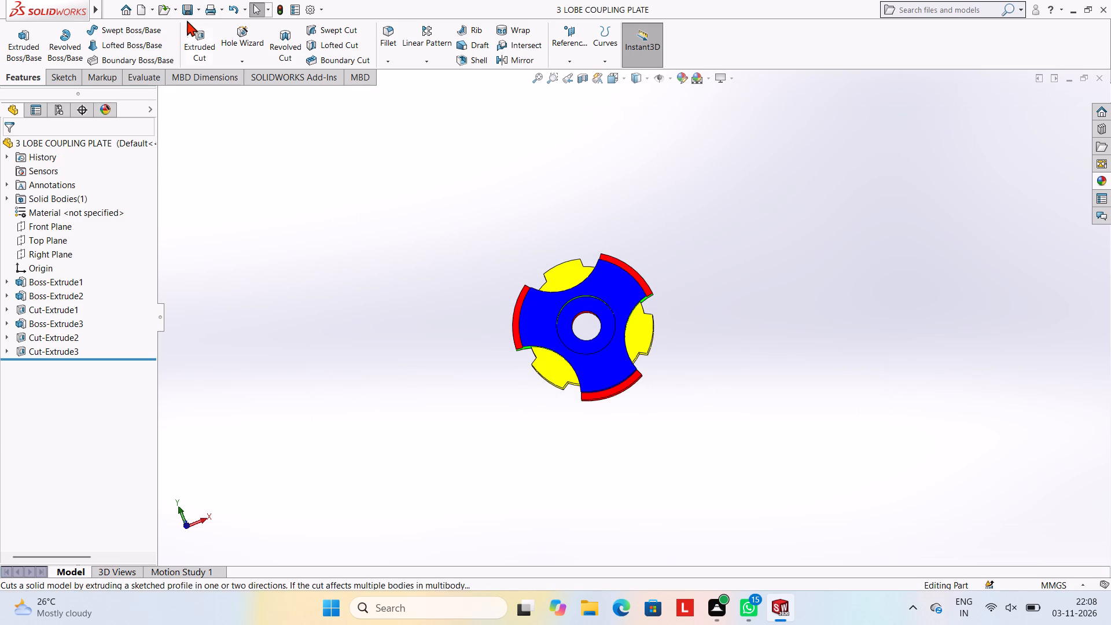
Save a copy of the part as an Adobe PDF named 3 LOBE COUPLING PLATE in the Documents folder.
left_click(198, 7)
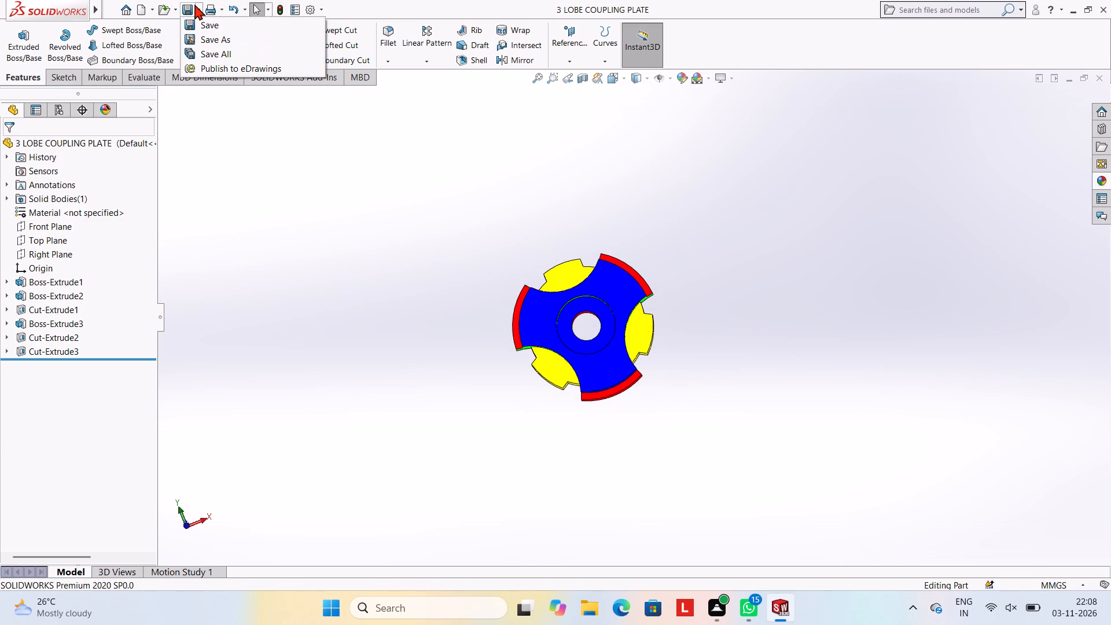
left_click(194, 4)
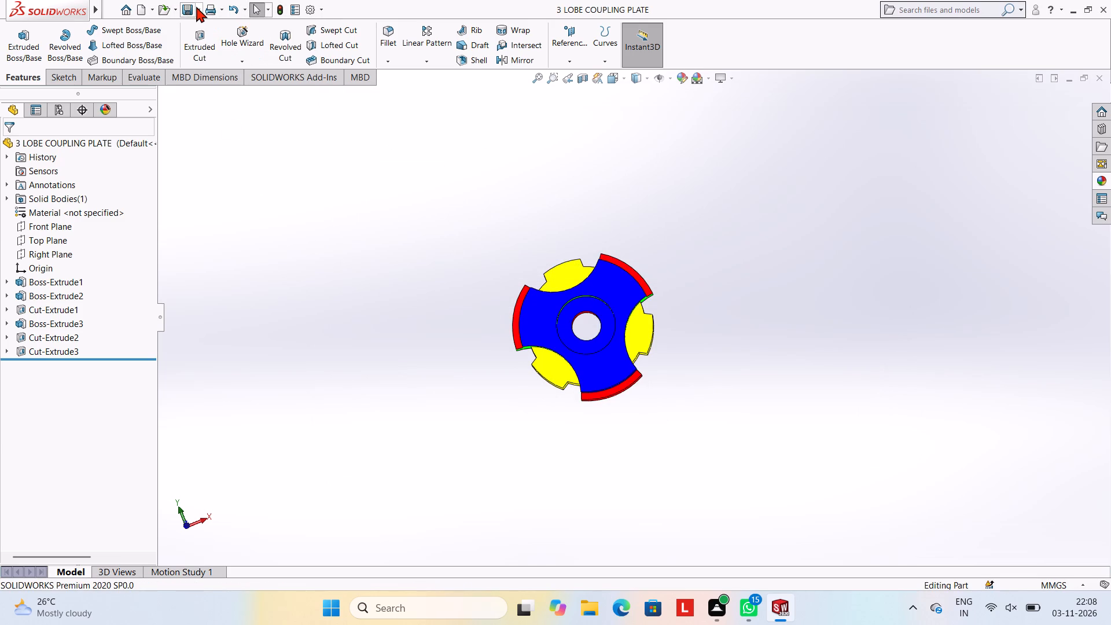
left_click(196, 6)
left_click(200, 37)
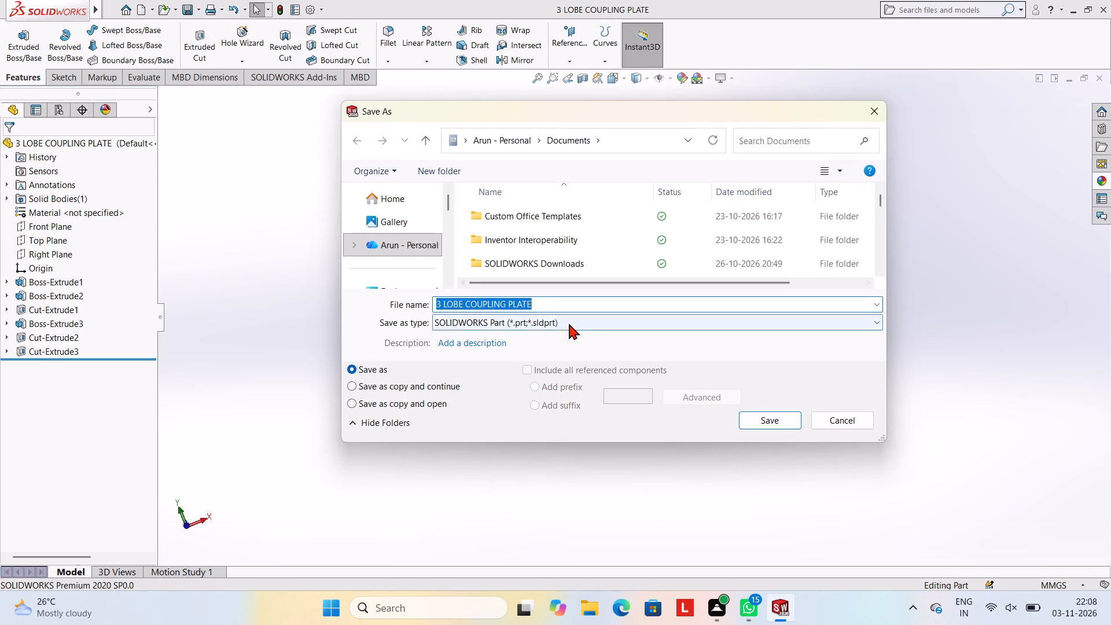
left_click(569, 323)
left_click(550, 82)
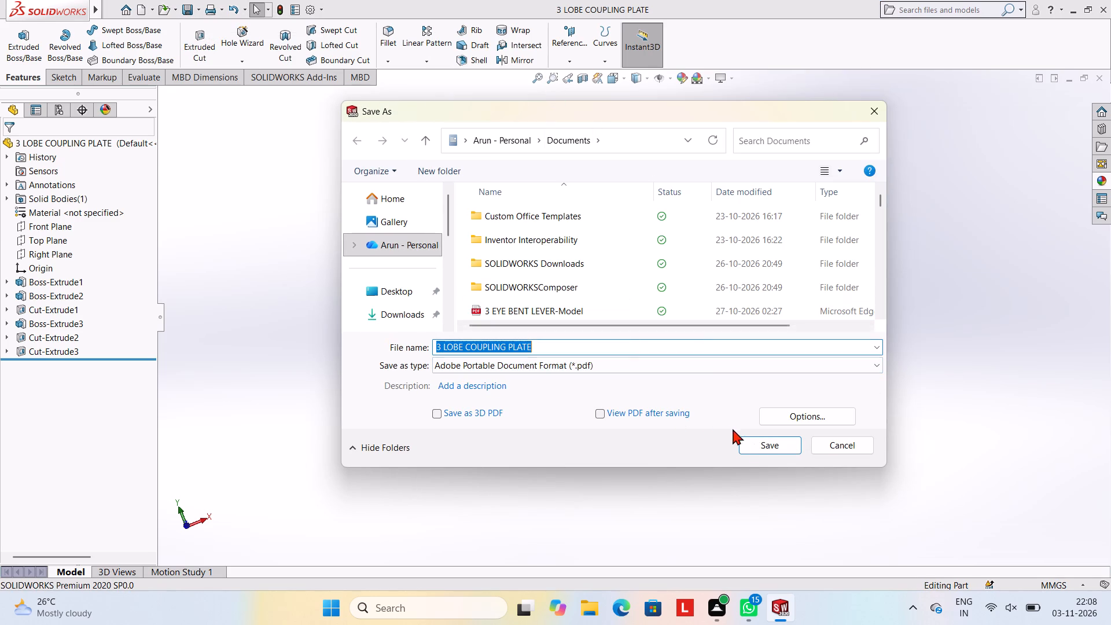
left_click(758, 444)
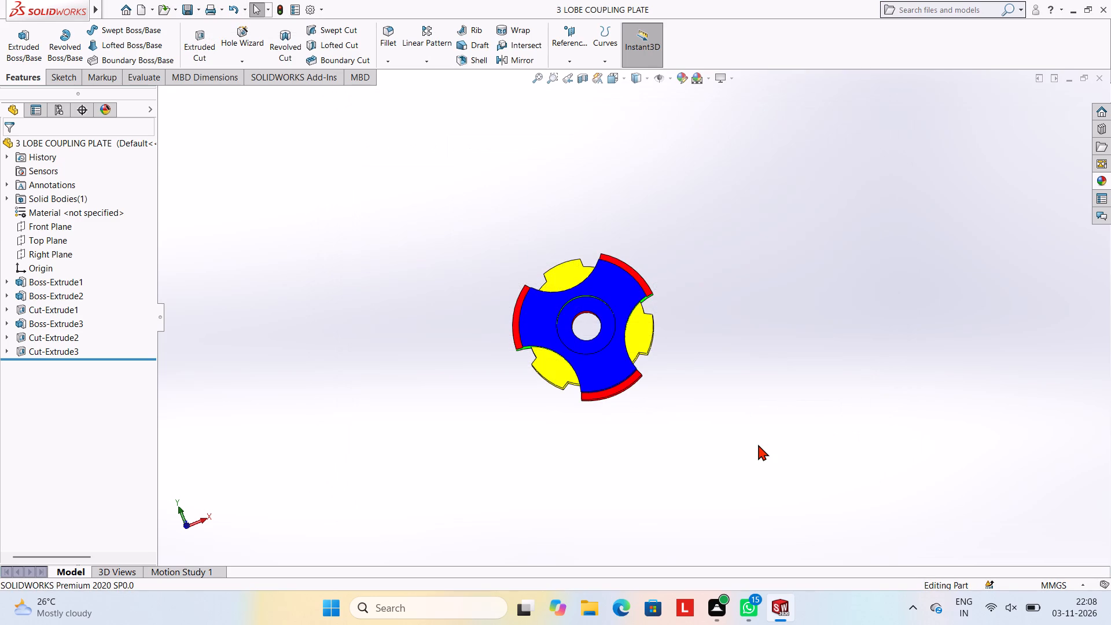